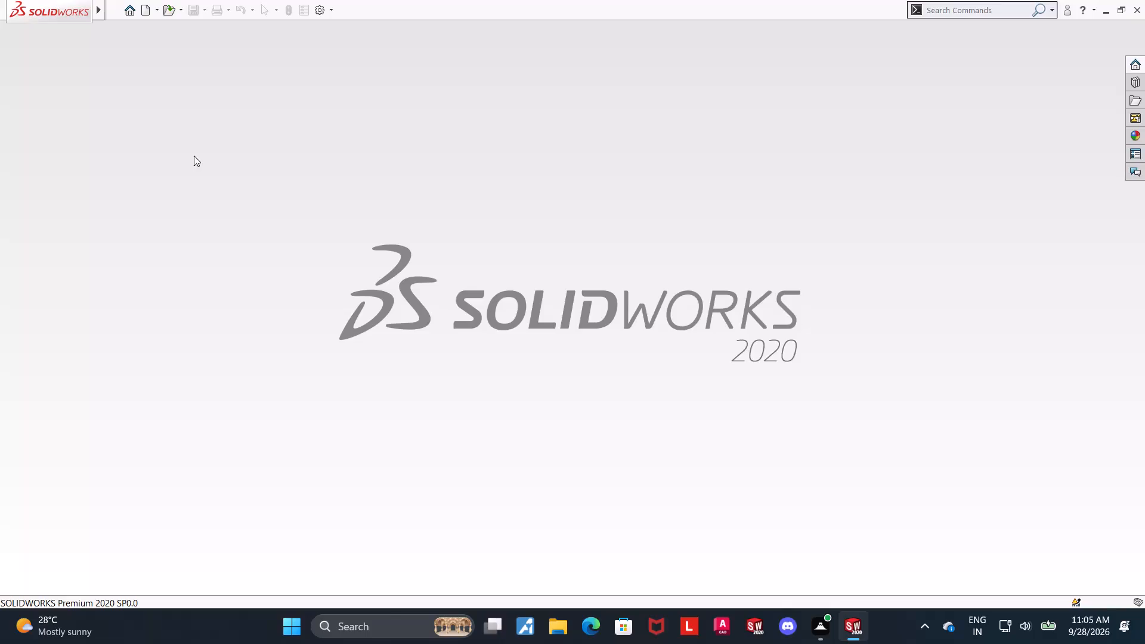
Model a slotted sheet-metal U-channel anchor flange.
Create a new part document.
click(151, 10)
double_click(305, 306)
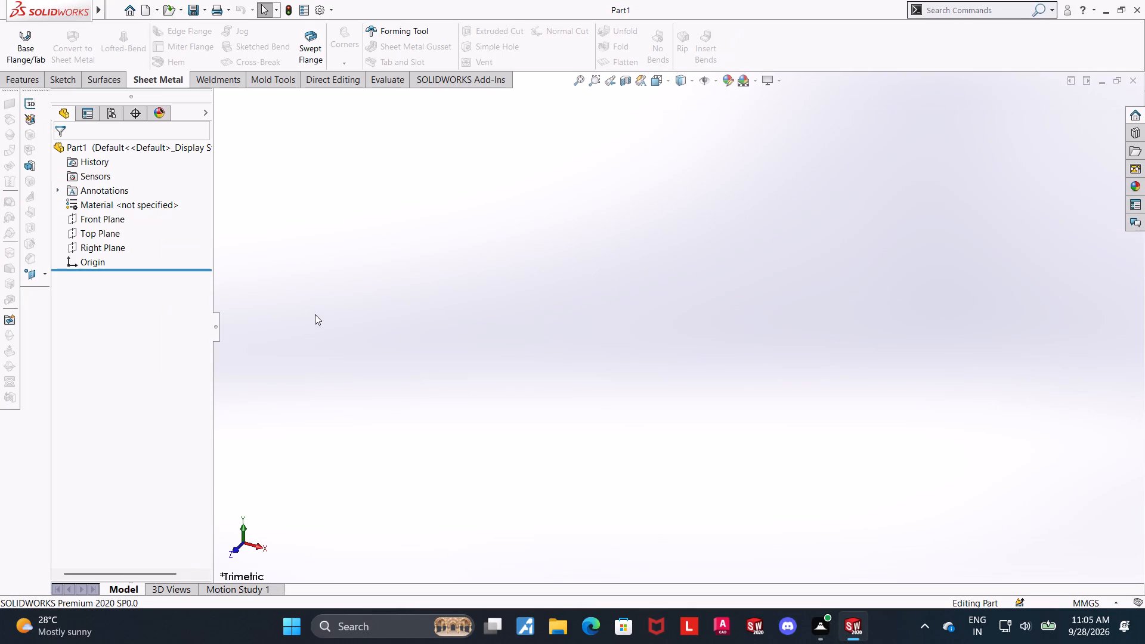
On the Front Plane, sketch a horizontal line from the origin toward +X and a vertical line rising from its end.
click(104, 223)
click(116, 209)
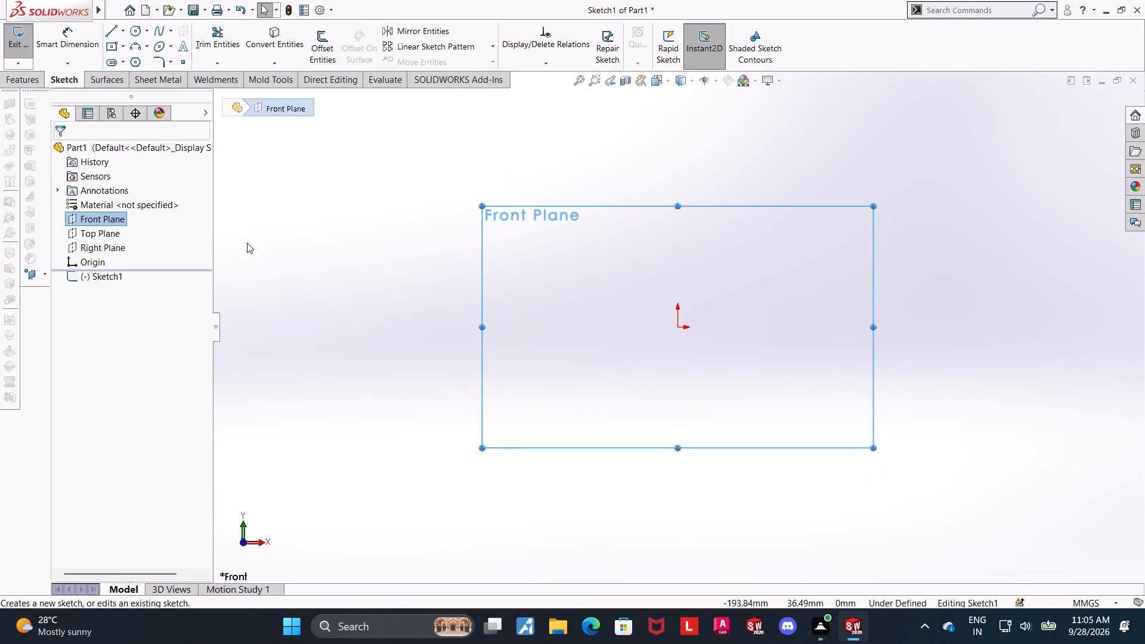
click(111, 32)
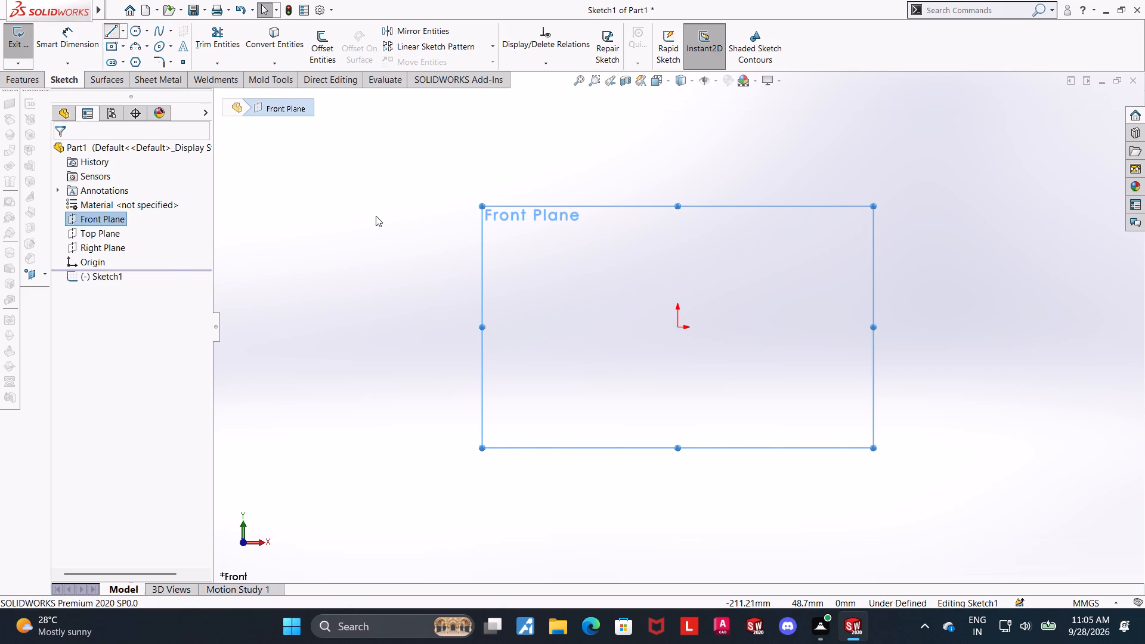
click(681, 327)
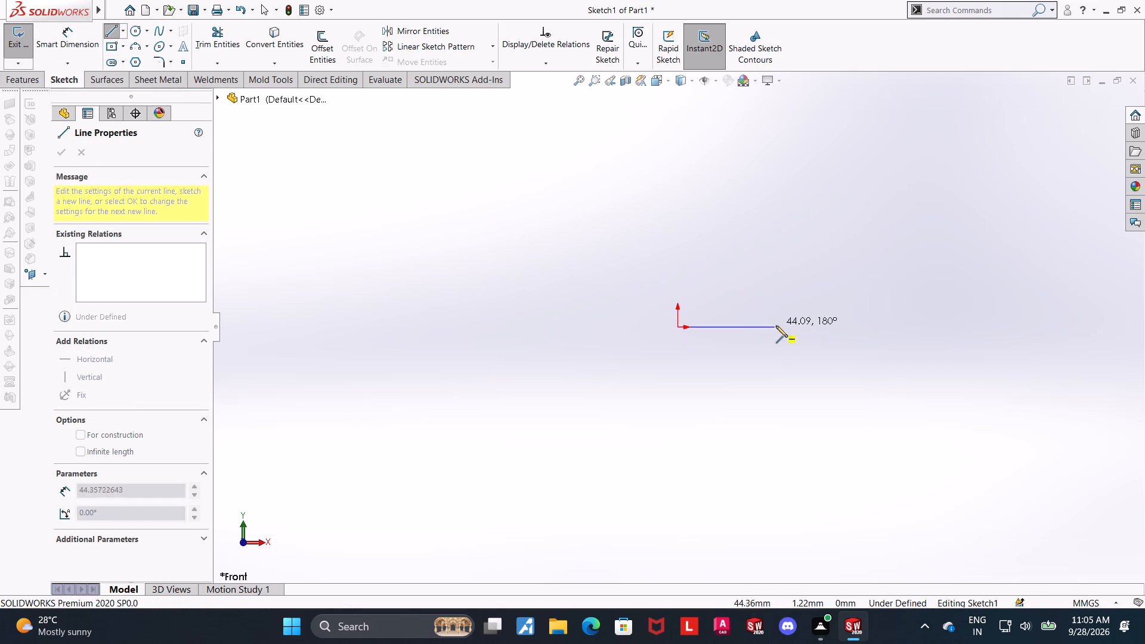
click(824, 327)
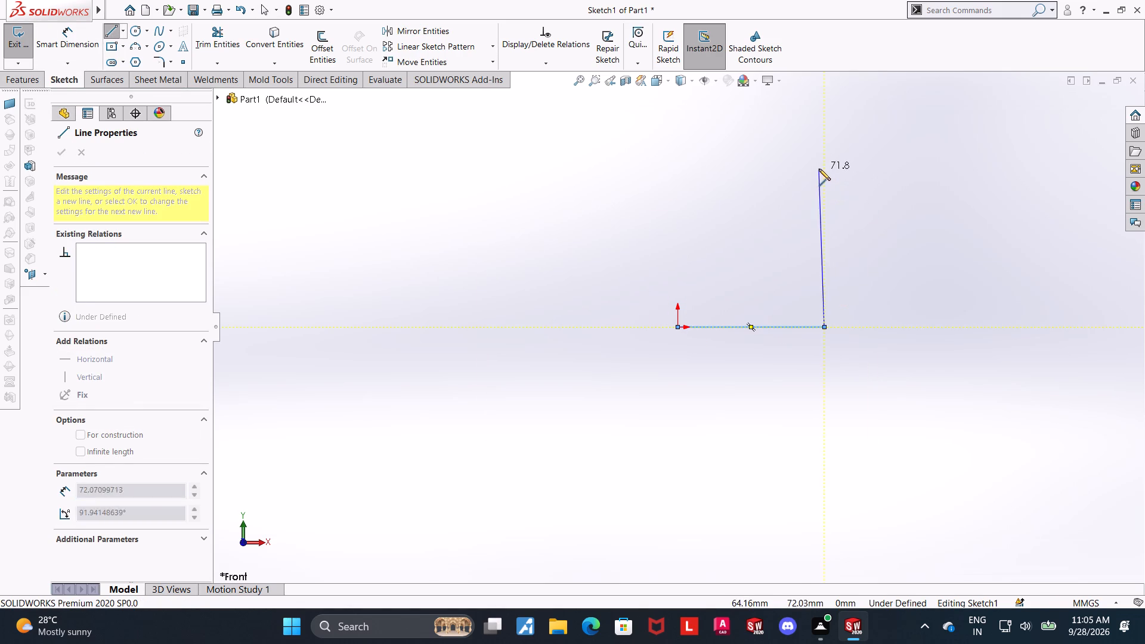
click(824, 175)
key(Escape)
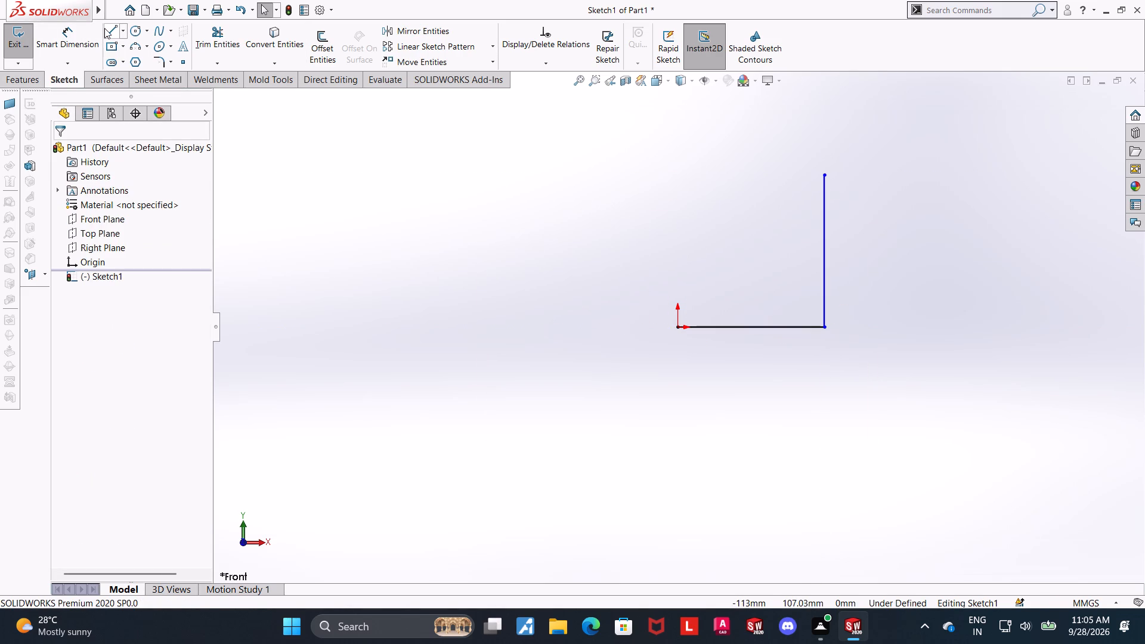
Sketch a horizontal line from the origin toward -X and a shorter vertical line rising from its end, forming an open U profile.
click(105, 28)
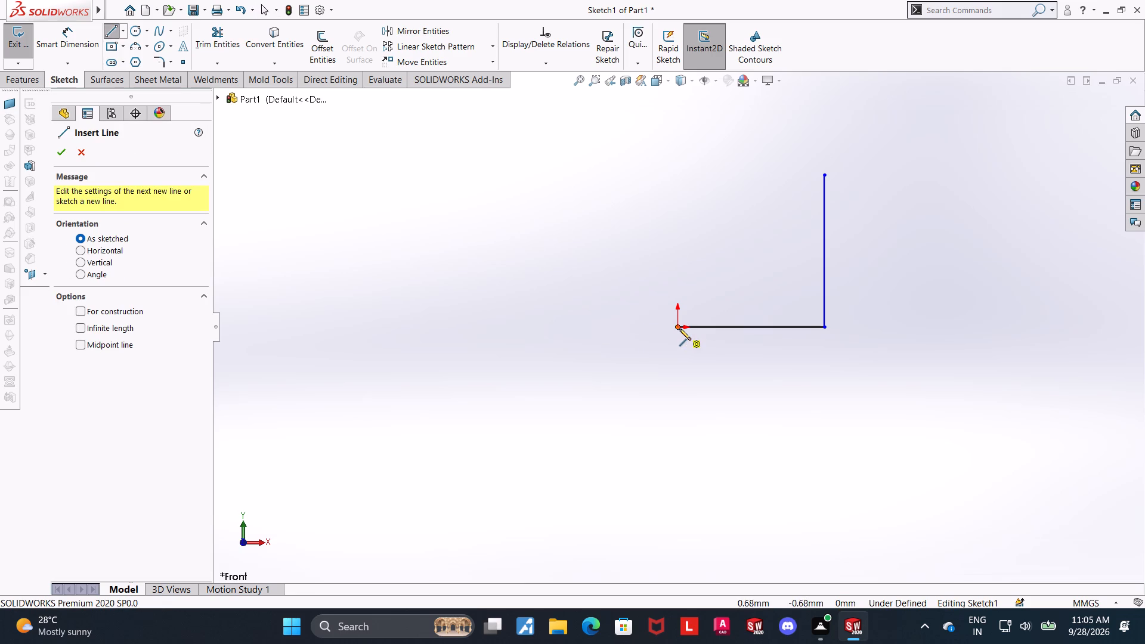
click(679, 329)
click(553, 327)
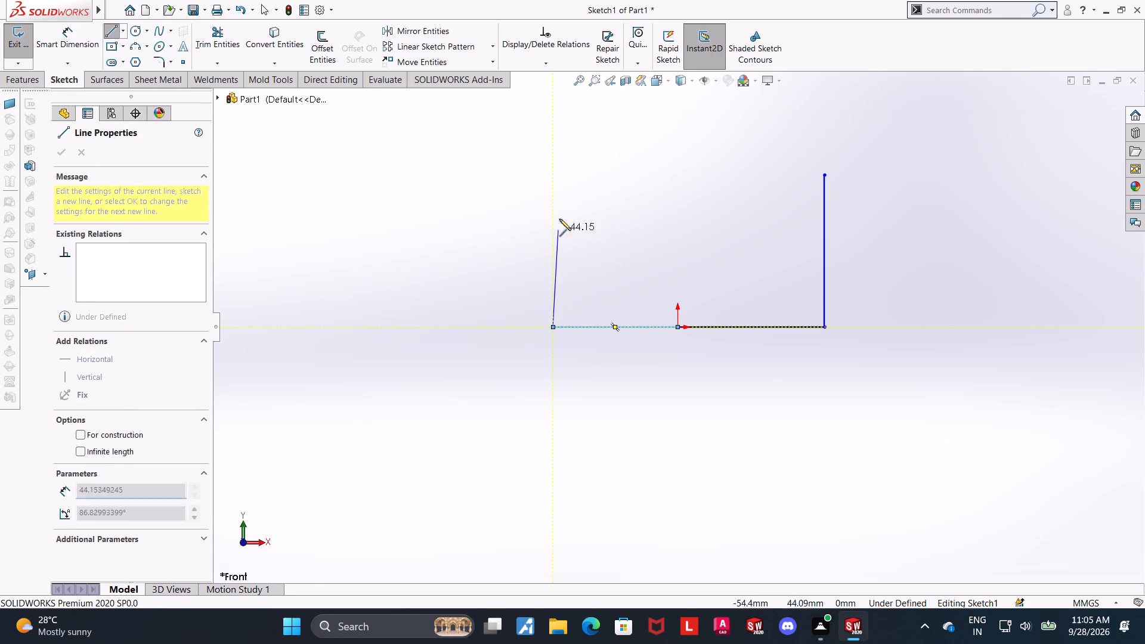
click(552, 224)
key(Escape)
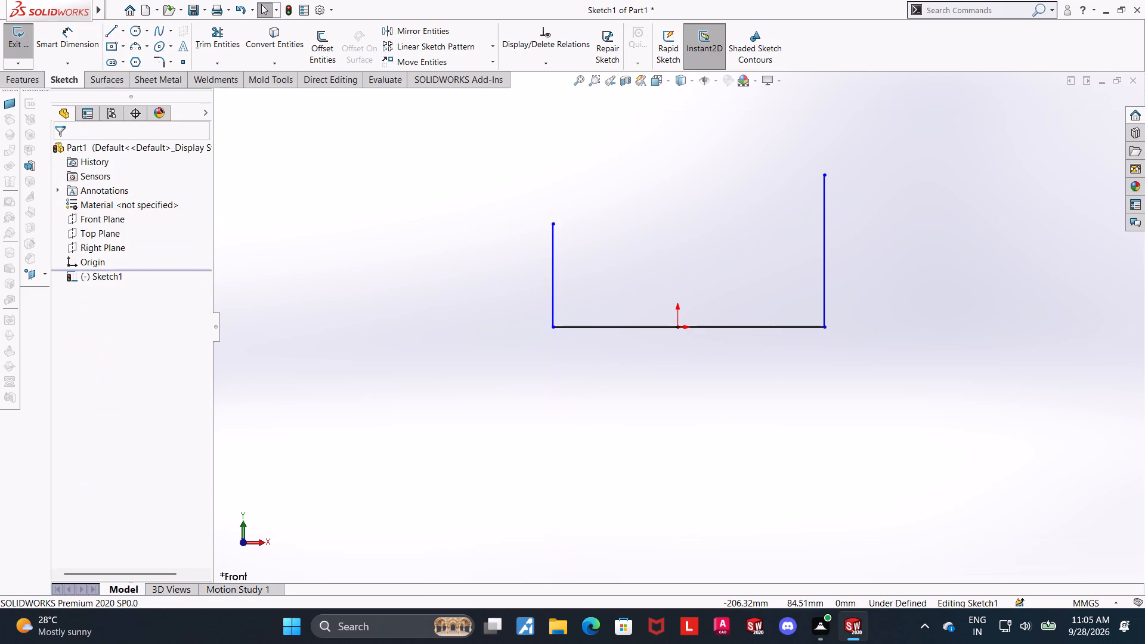
Dimension the height of the shorter, left vertical line as 14 mm.
click(69, 45)
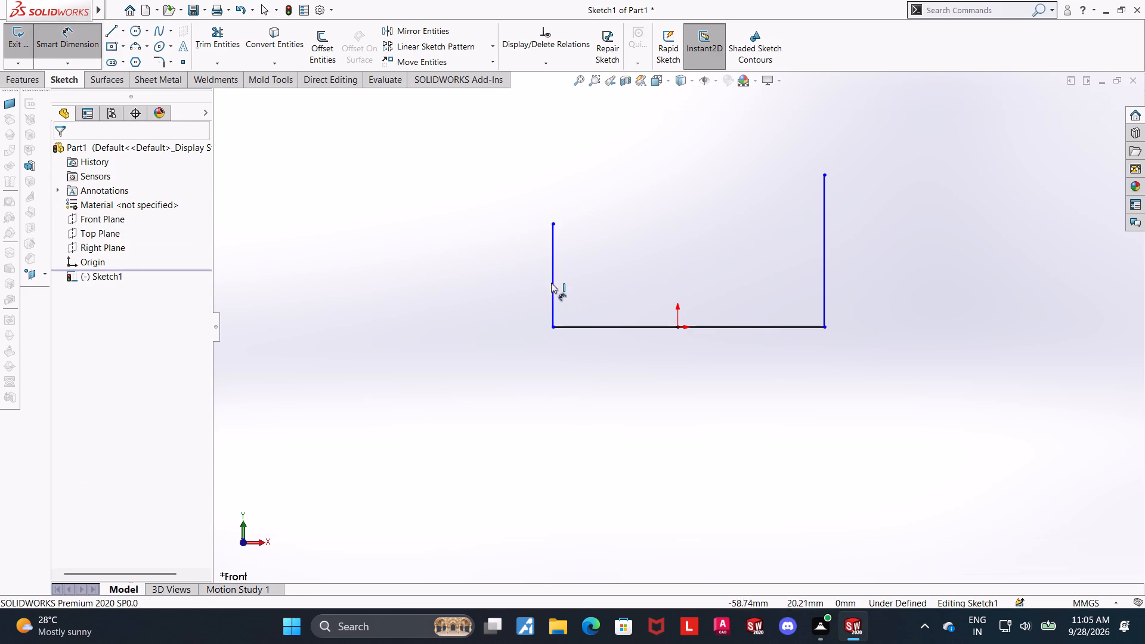
click(551, 284)
click(510, 281)
text(14)
key(Return)
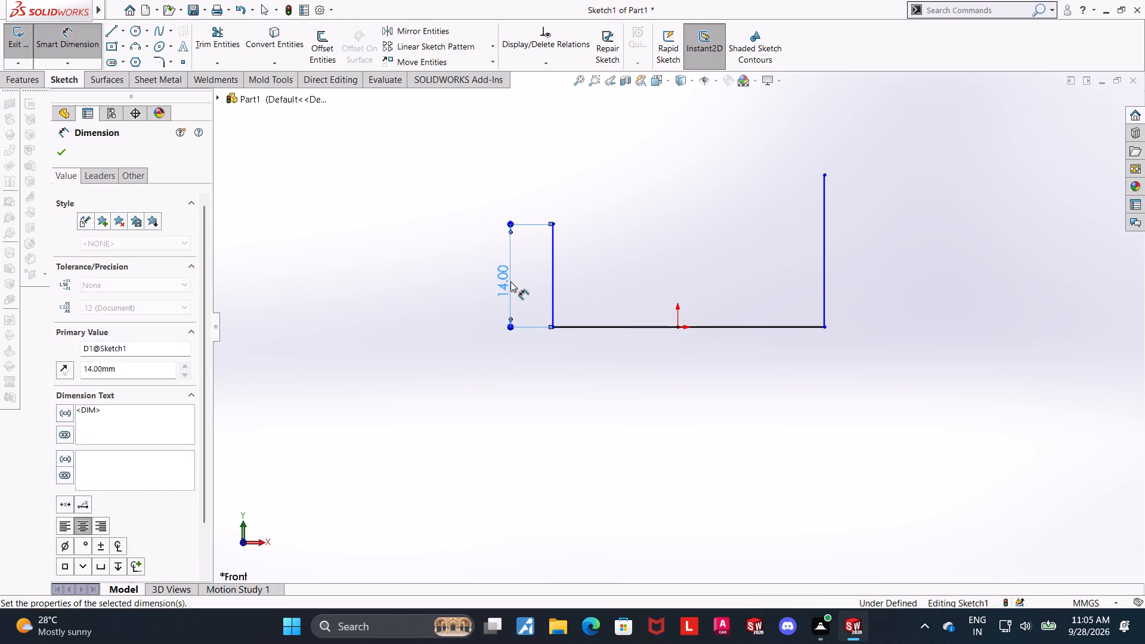
key(Escape)
Dimension the distance between the two vertical lines as 36 mm.
click(88, 47)
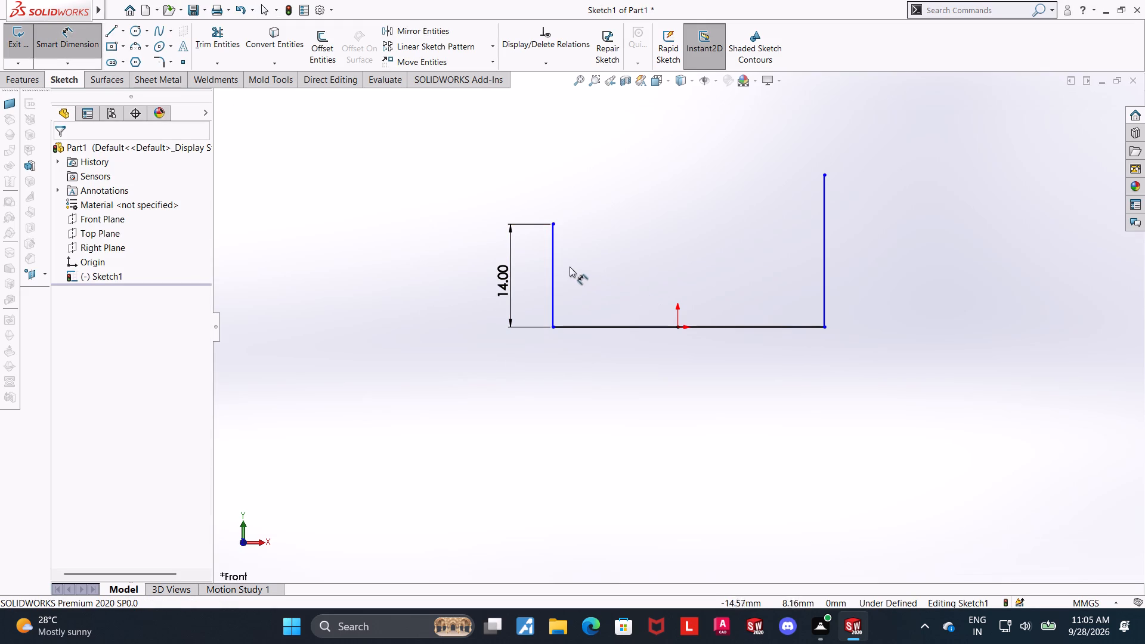
click(554, 261)
click(825, 265)
click(731, 252)
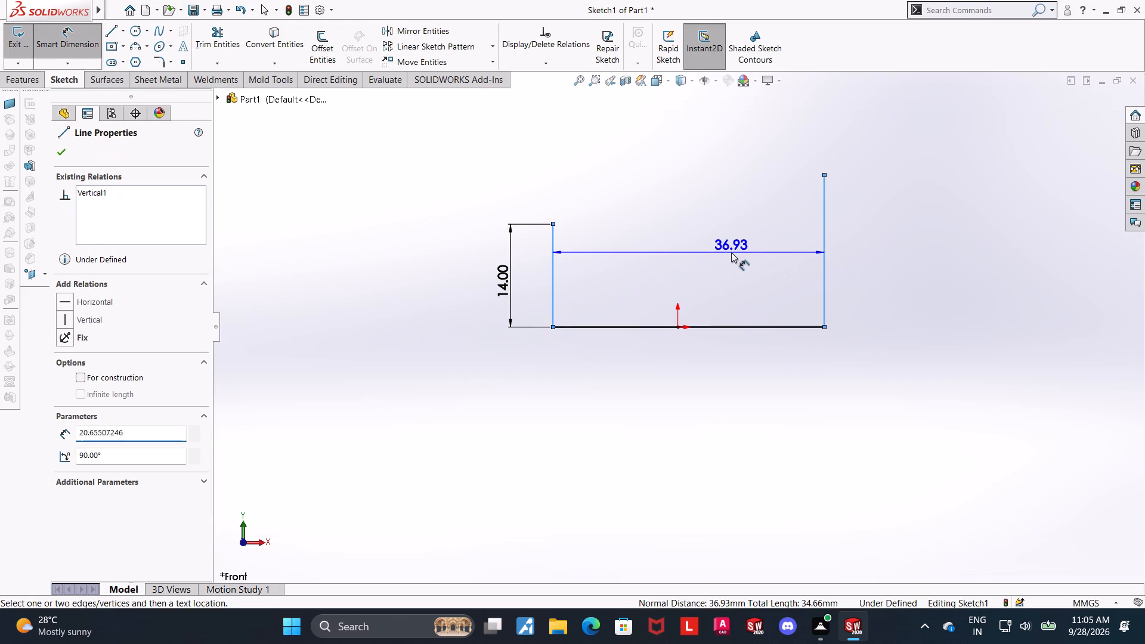
text(36)
key(Return)
key(Escape)
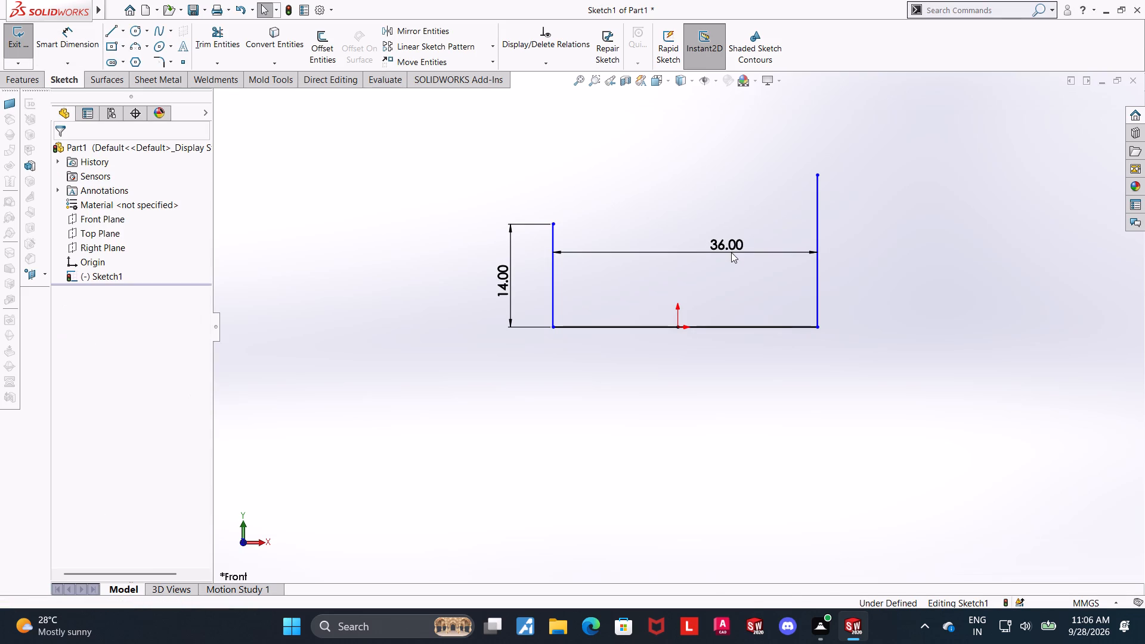
Dimension the height of the taller, right vertical line as 36 mm.
click(77, 40)
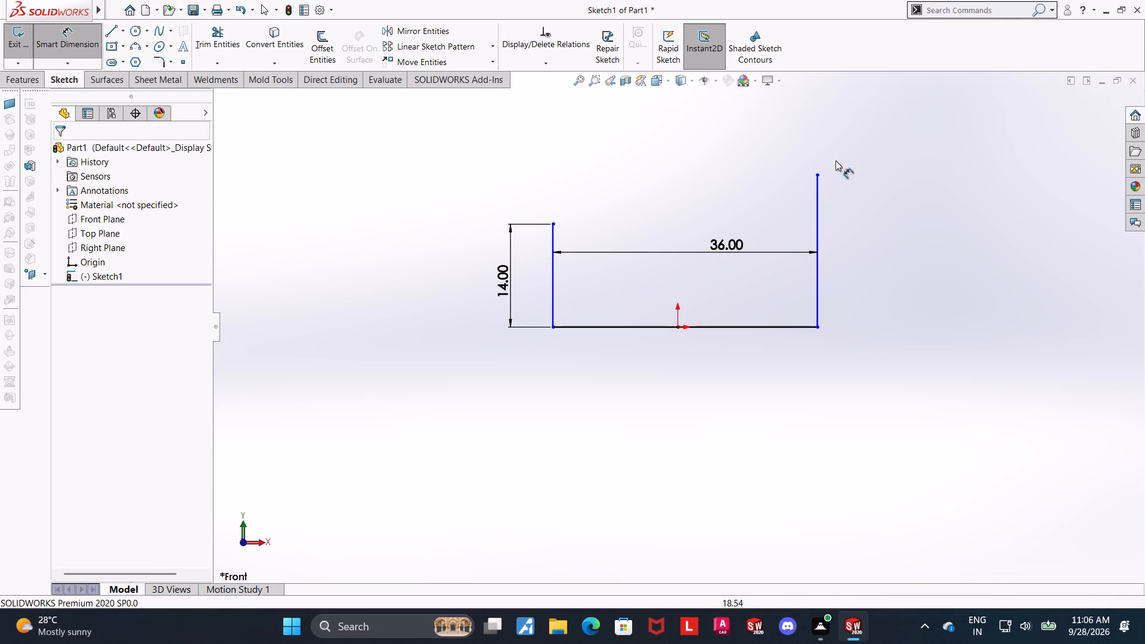
click(819, 196)
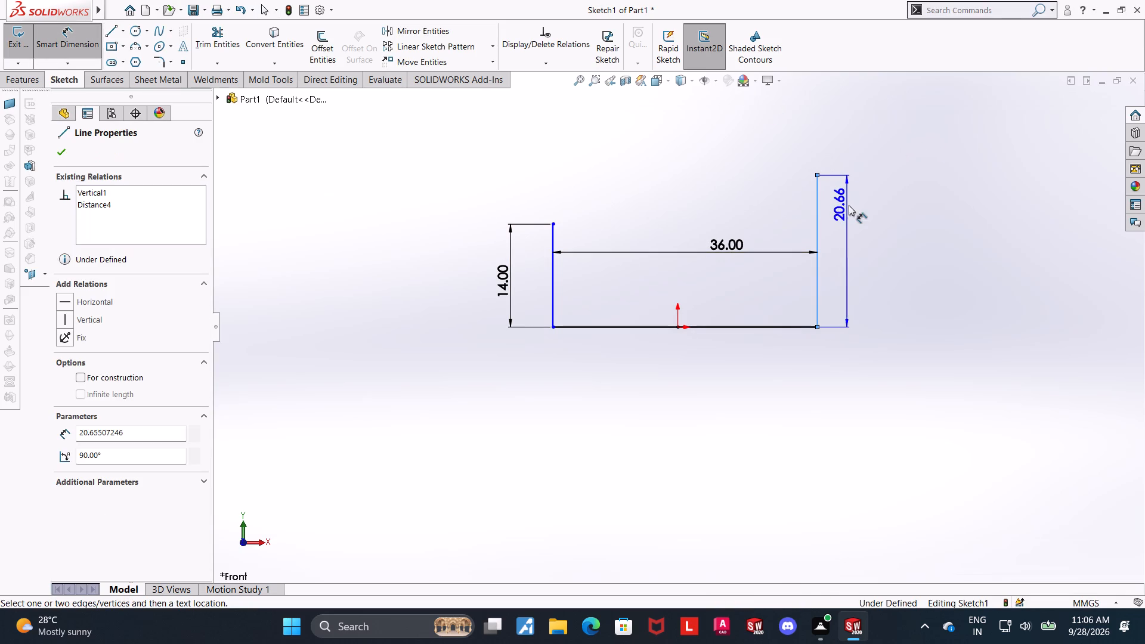
click(864, 211)
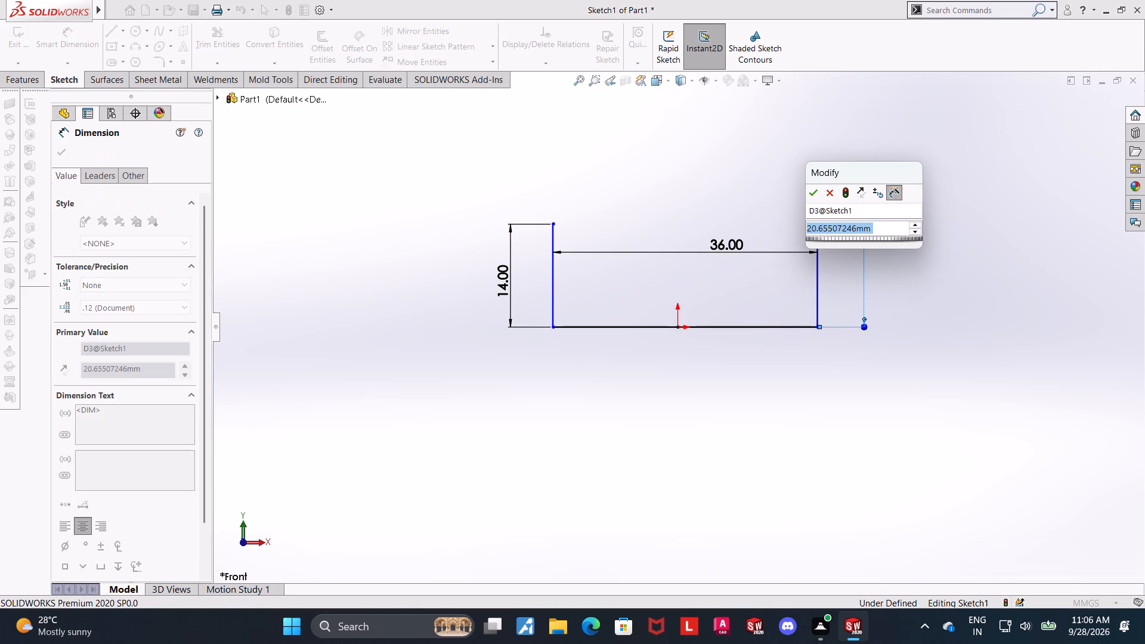
key(3)
key(6)
key(Return)
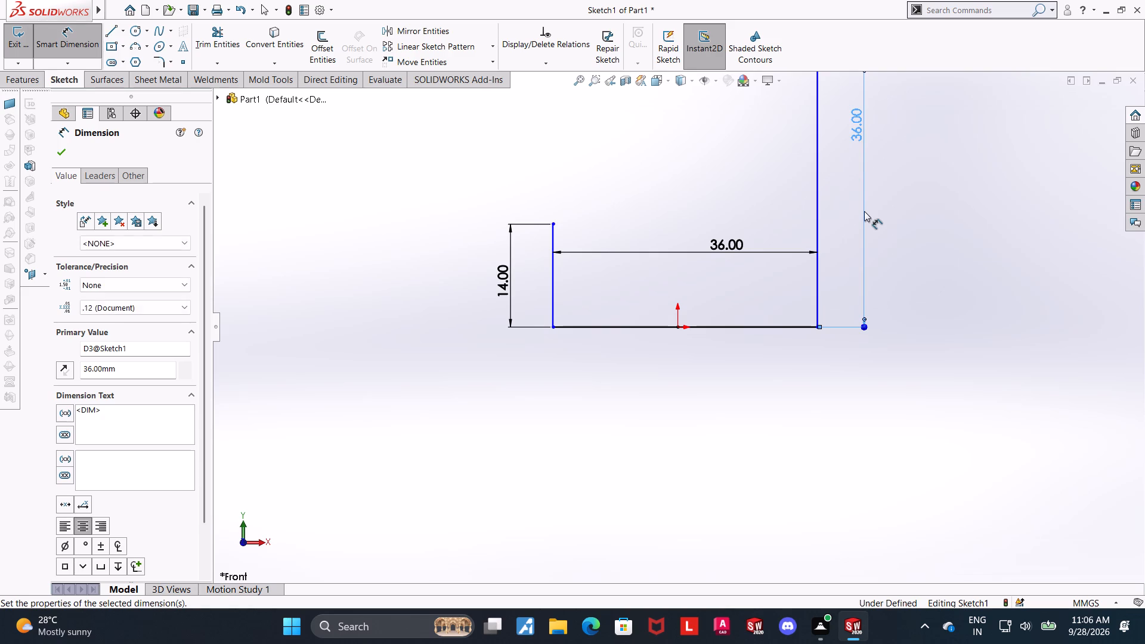
scroll(883, 233, up, 3)
key(Escape)
Dimension the horizontal distance from the lower left corner to the origin as 36/2 mm and exit the sketch.
scroll(707, 261, down, 2)
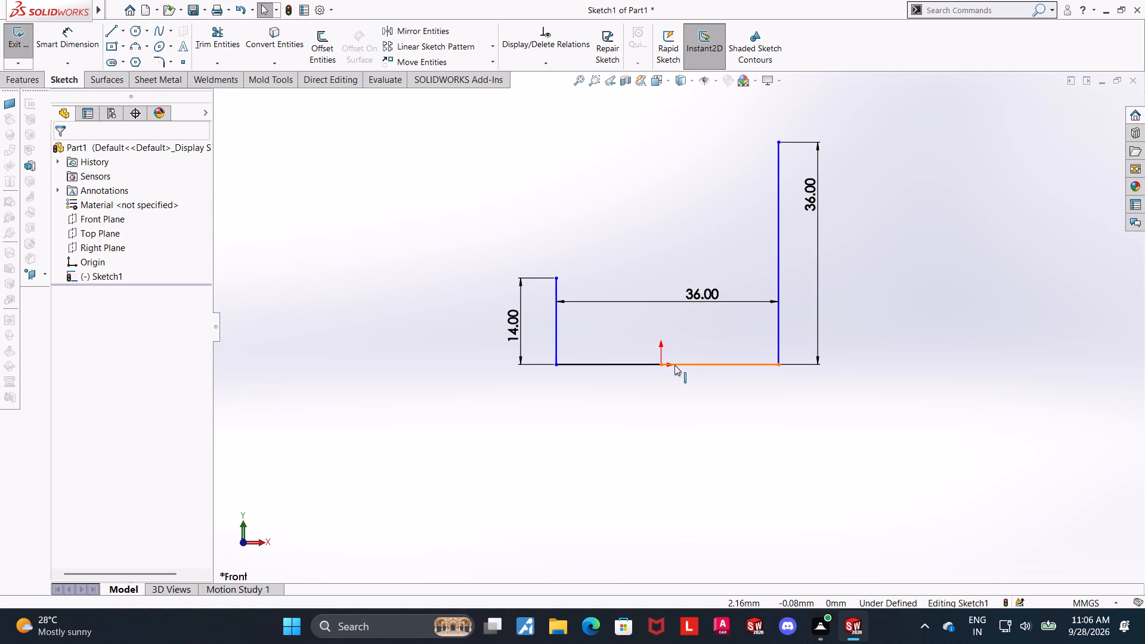
scroll(676, 337, down, 4)
click(711, 476)
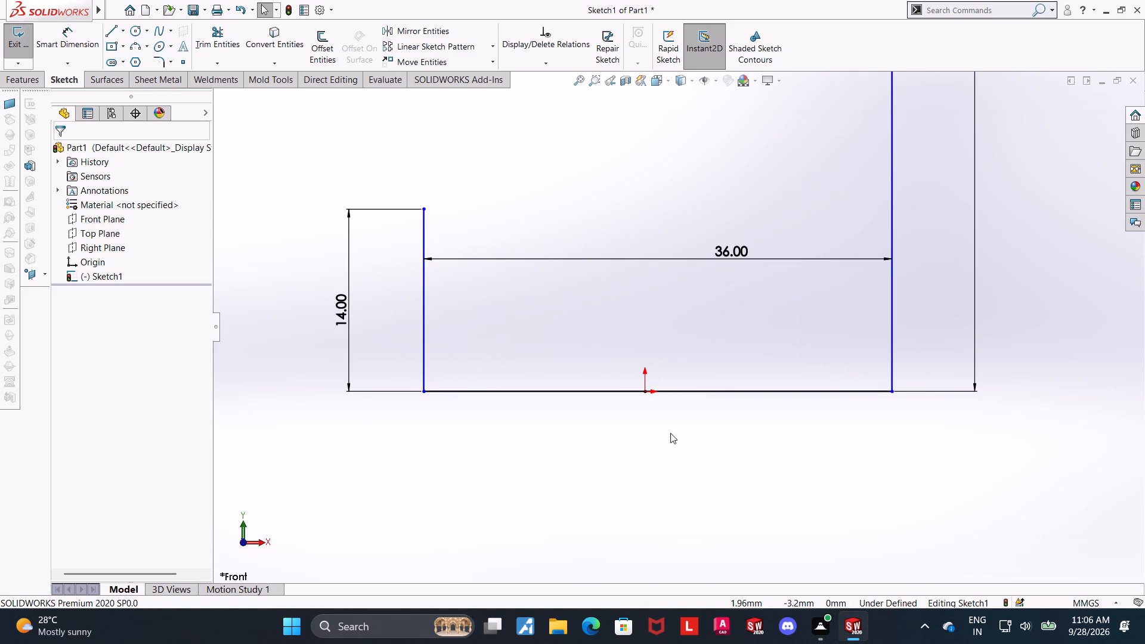
scroll(368, 338, up, 3)
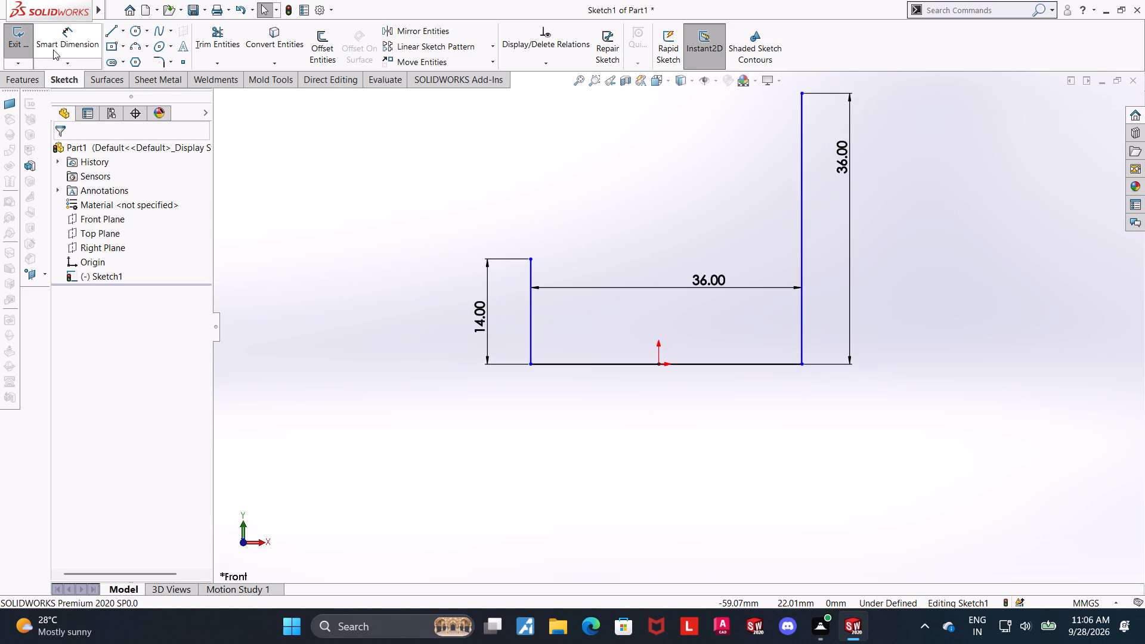
click(53, 49)
click(530, 366)
click(658, 367)
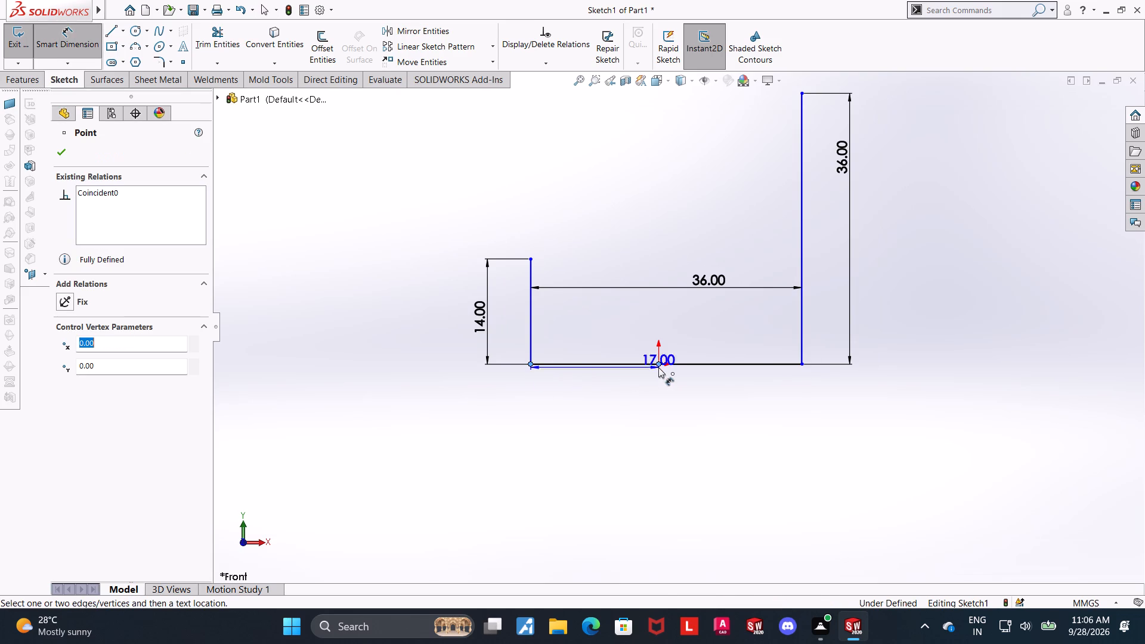
click(635, 410)
text(36/2)
key(Return)
key(Escape)
key(Escape)
scroll(1017, 426, up, 1)
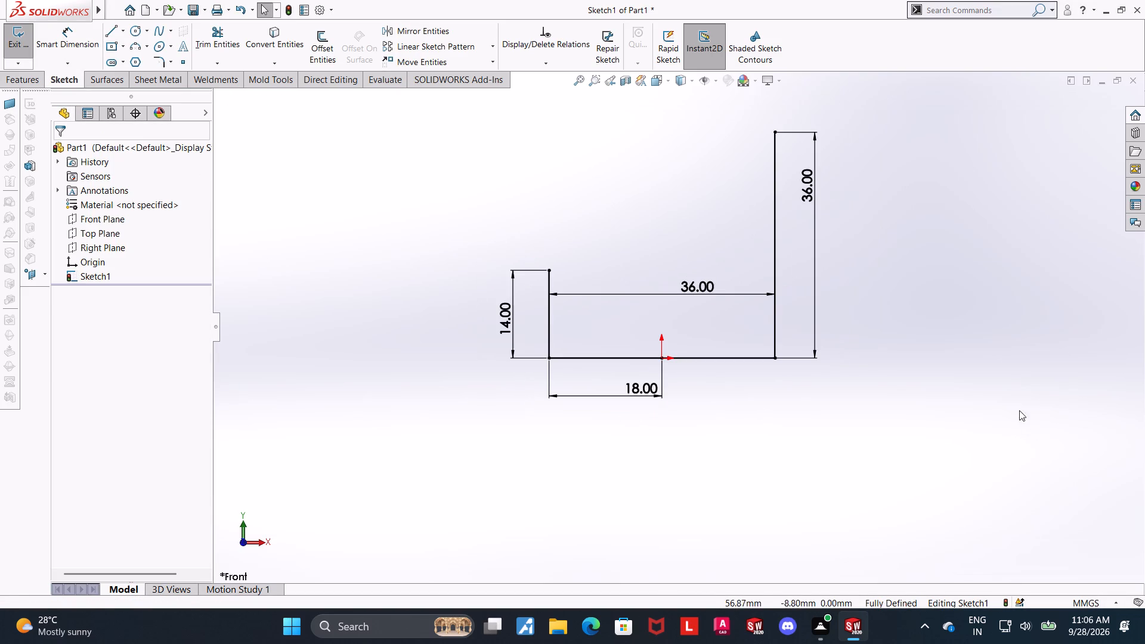
click(900, 351)
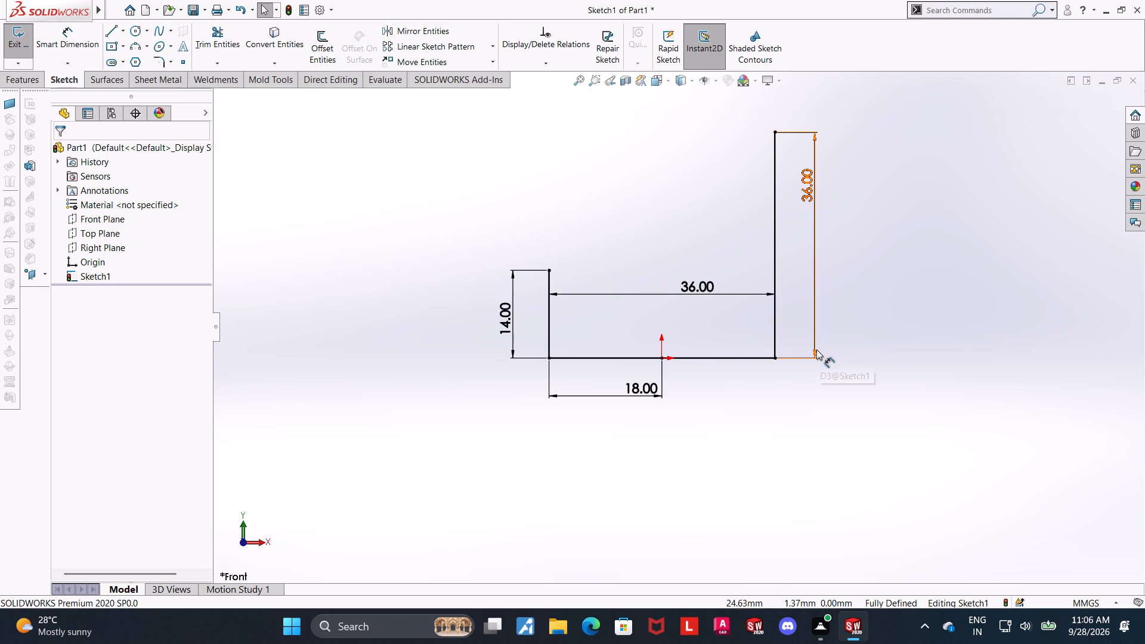
click(11, 46)
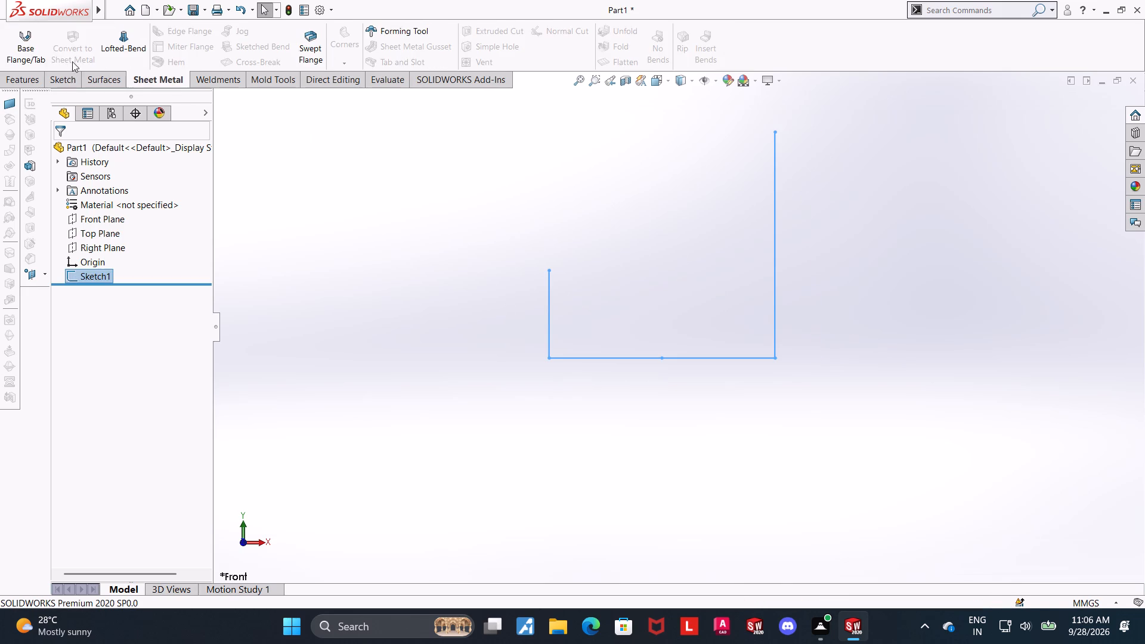
Start a sheet metal Base Flange from the U profile with a Mid Plane end condition and 24 mm depth.
click(31, 45)
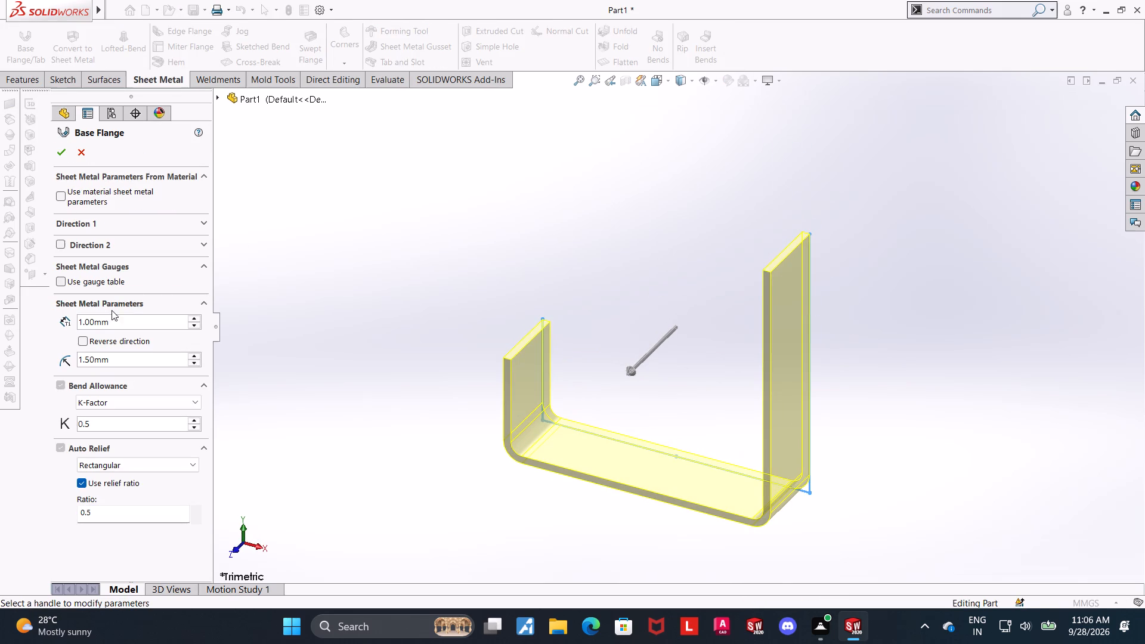
click(92, 221)
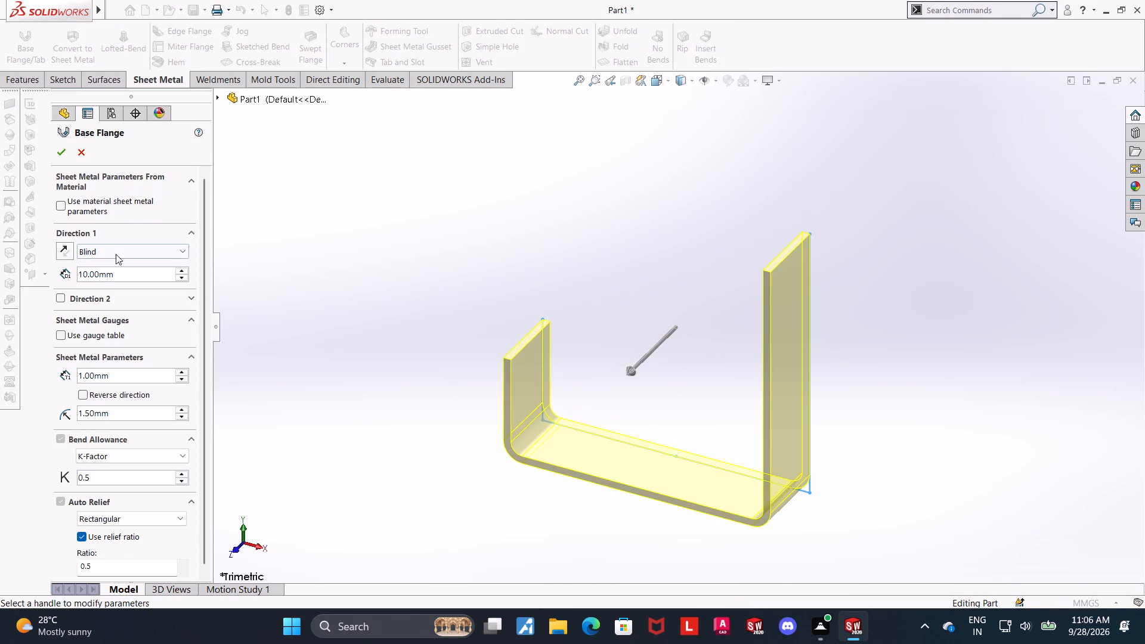
click(115, 253)
click(114, 308)
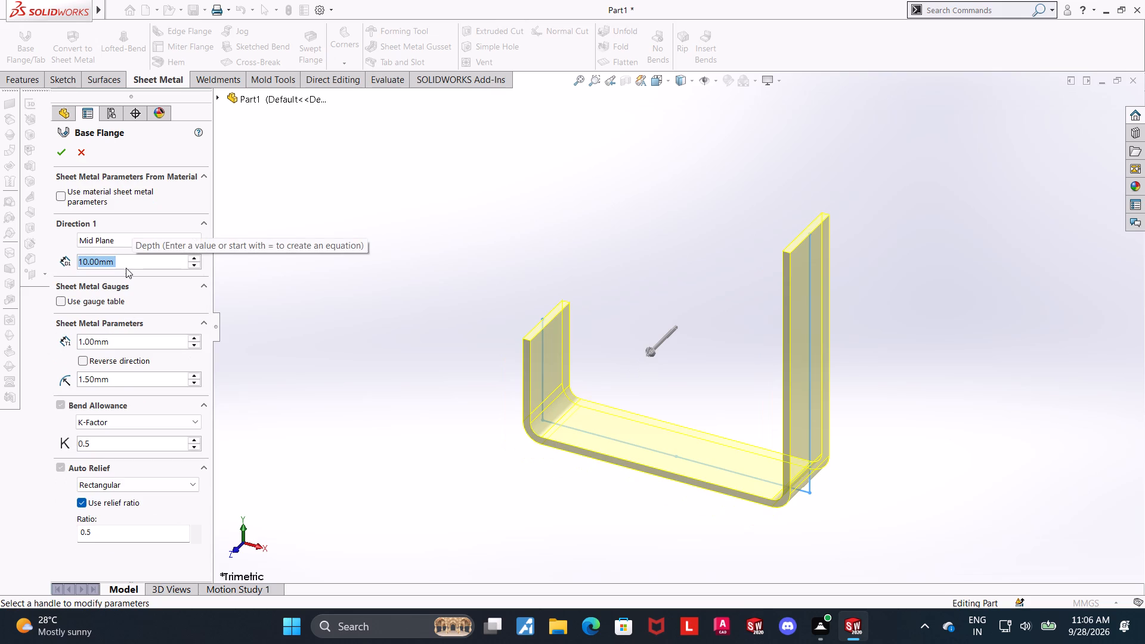
key(2)
key(4)
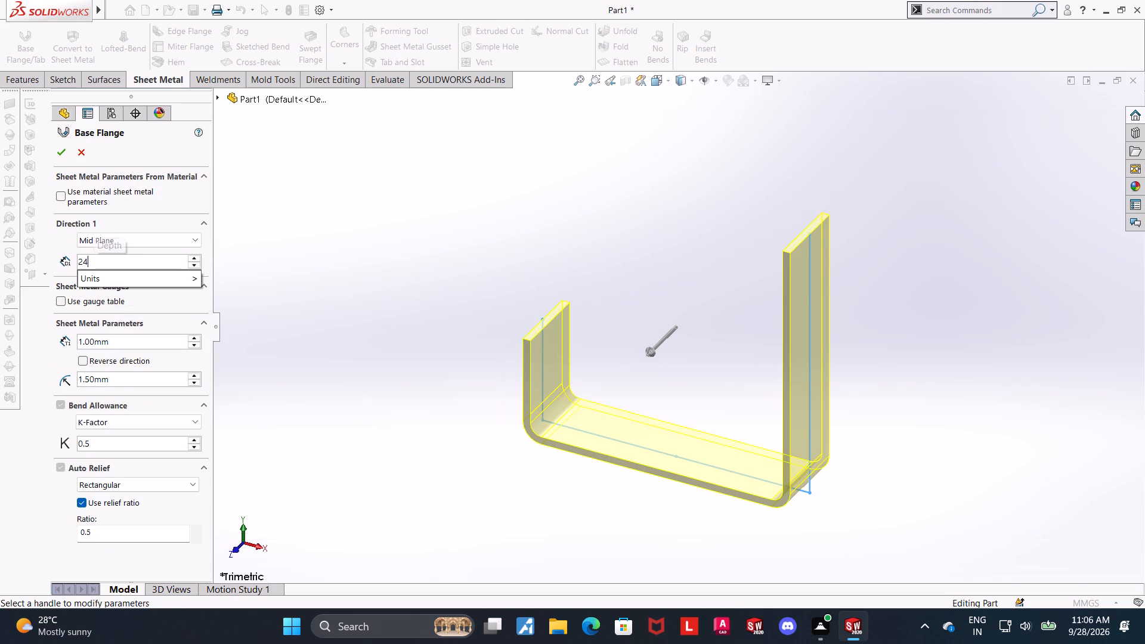
key(Return)
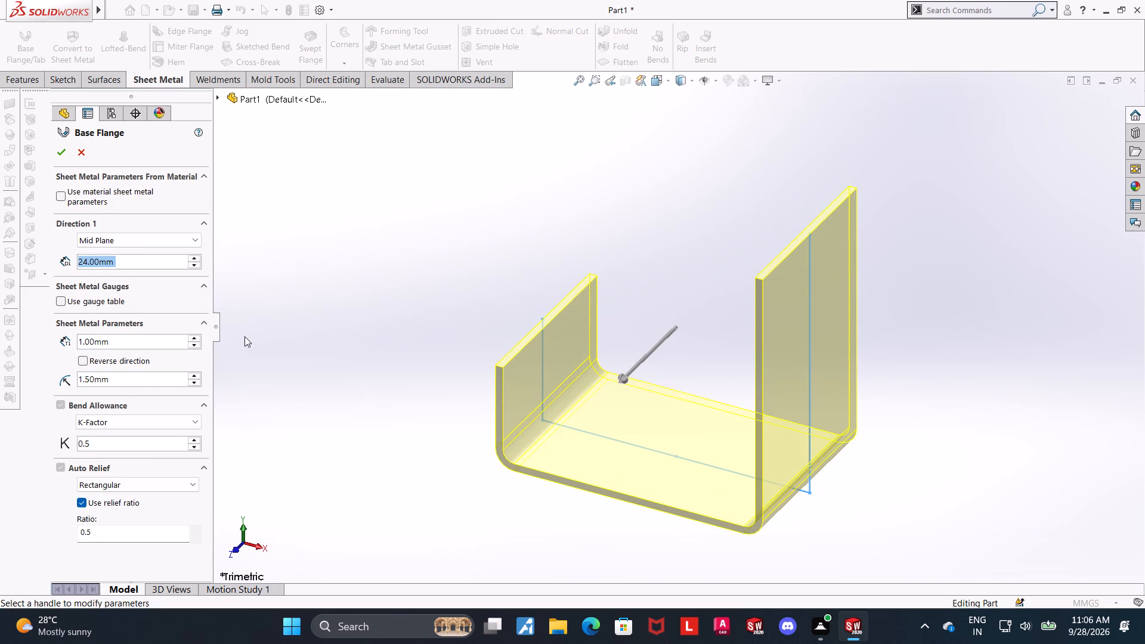
Set the base flange's sheet metal thickness to 3 mm and its bend radius to 4 mm.
middle_drag(293, 259, 366, 162)
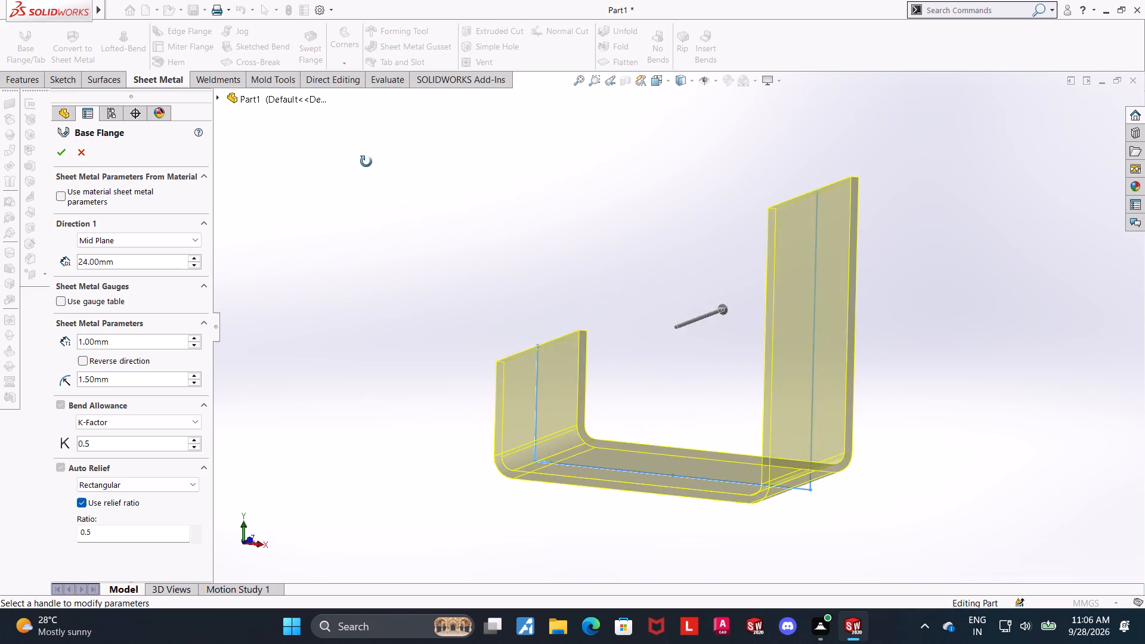
middle_drag(366, 162, 332, 181)
scroll(799, 478, down, 3)
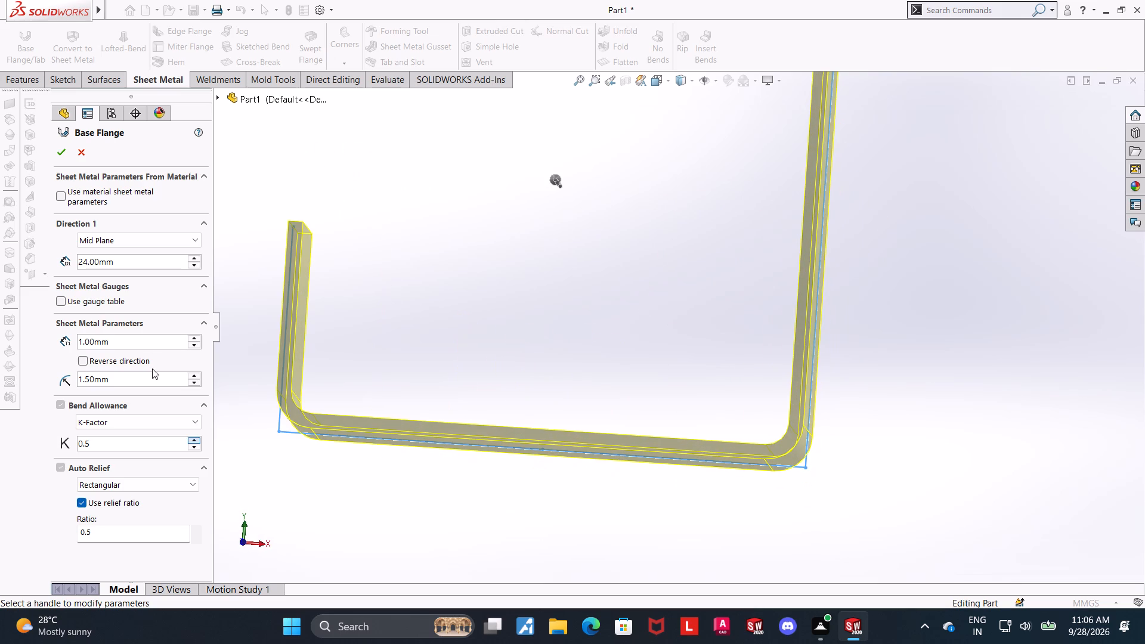
drag(150, 341, 33, 341)
key(3)
key(Return)
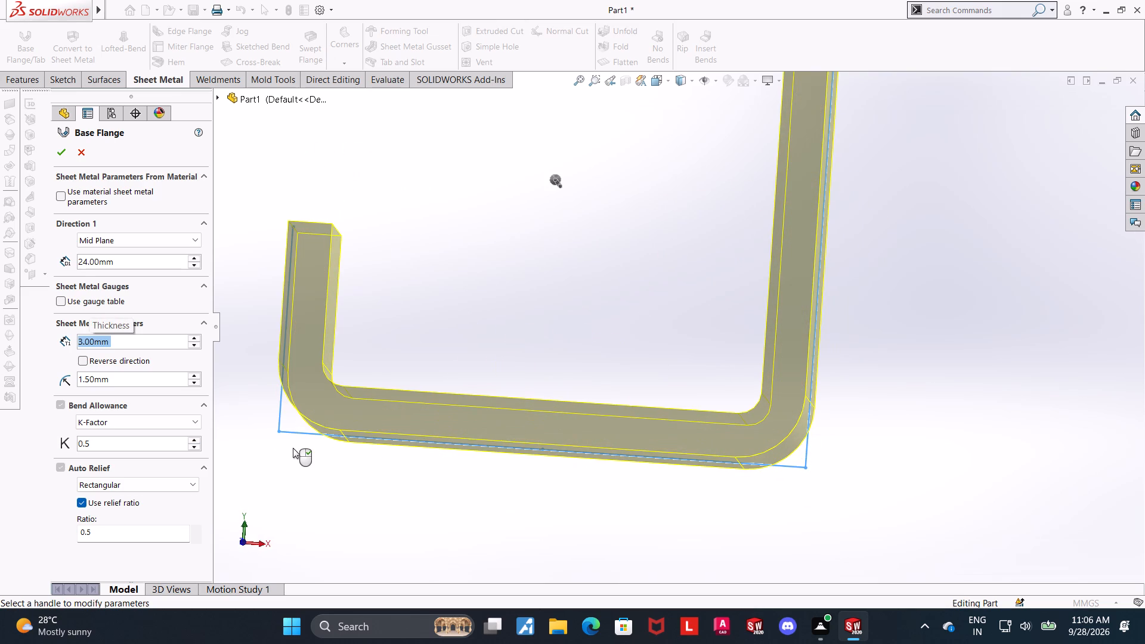
drag(145, 382, 0, 385)
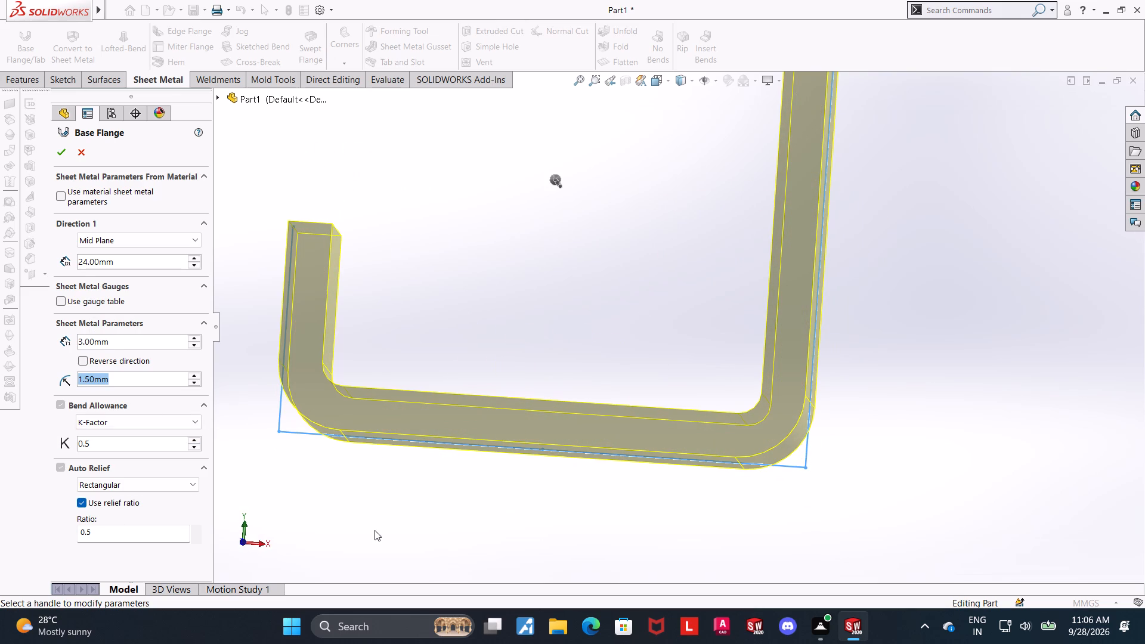
key(4)
key(Return)
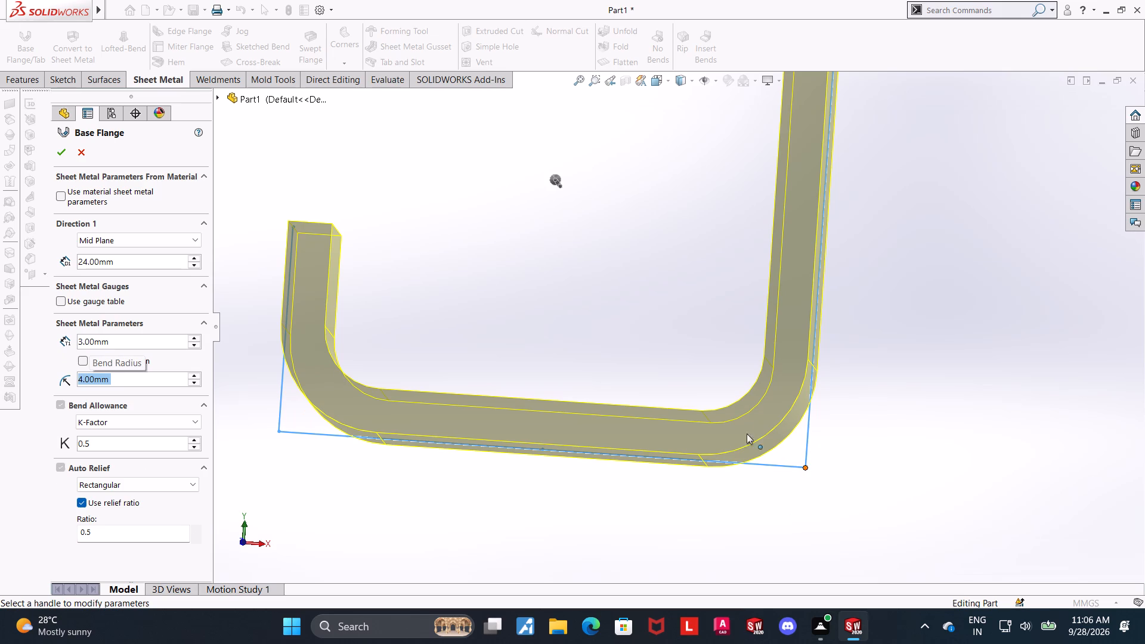
Examine the base flange preview from several angles, checking its thickness, bends and mid-plane depth.
middle_drag(933, 390, 958, 444)
scroll(939, 434, up, 4)
scroll(788, 200, down, 3)
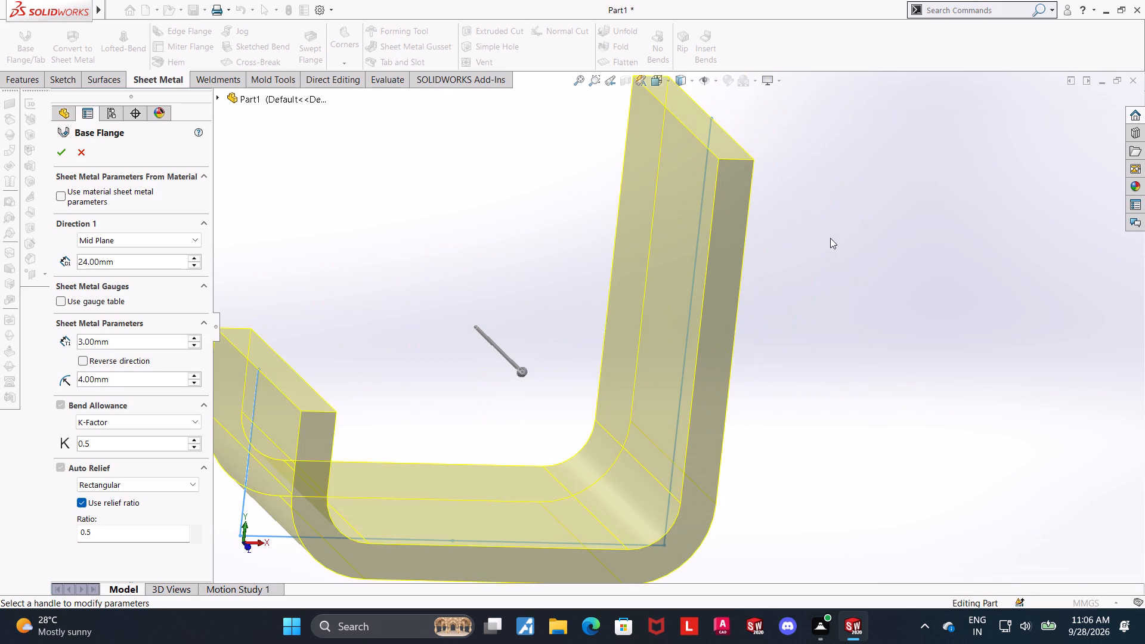
middle_drag(871, 256, 822, 271)
scroll(793, 281, up, 3)
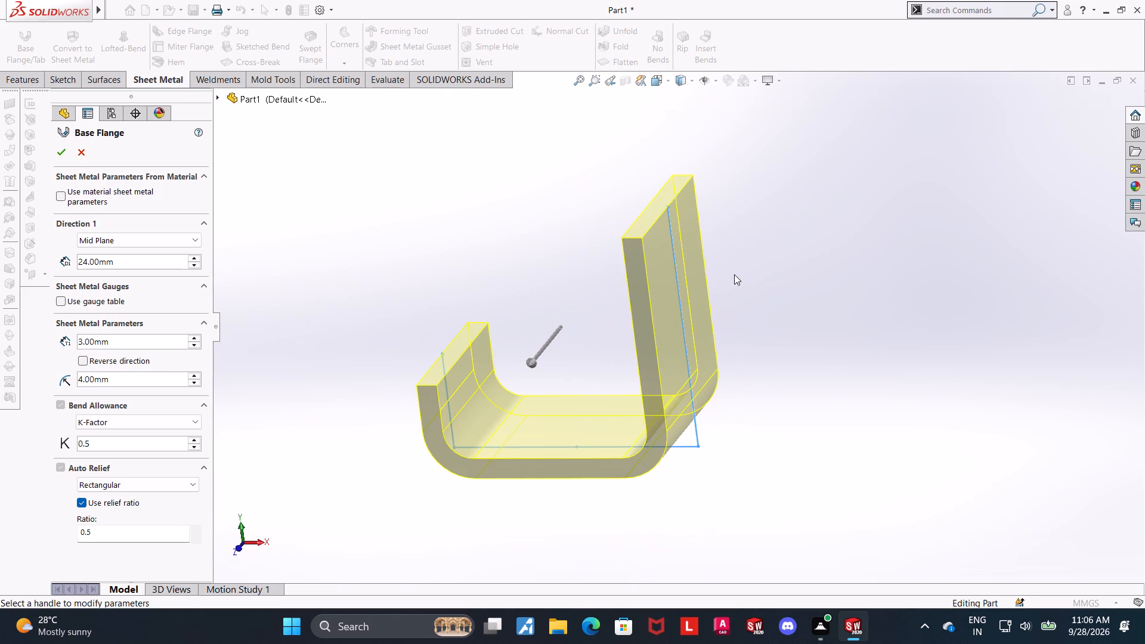
scroll(605, 235, down, 2)
scroll(749, 392, up, 3)
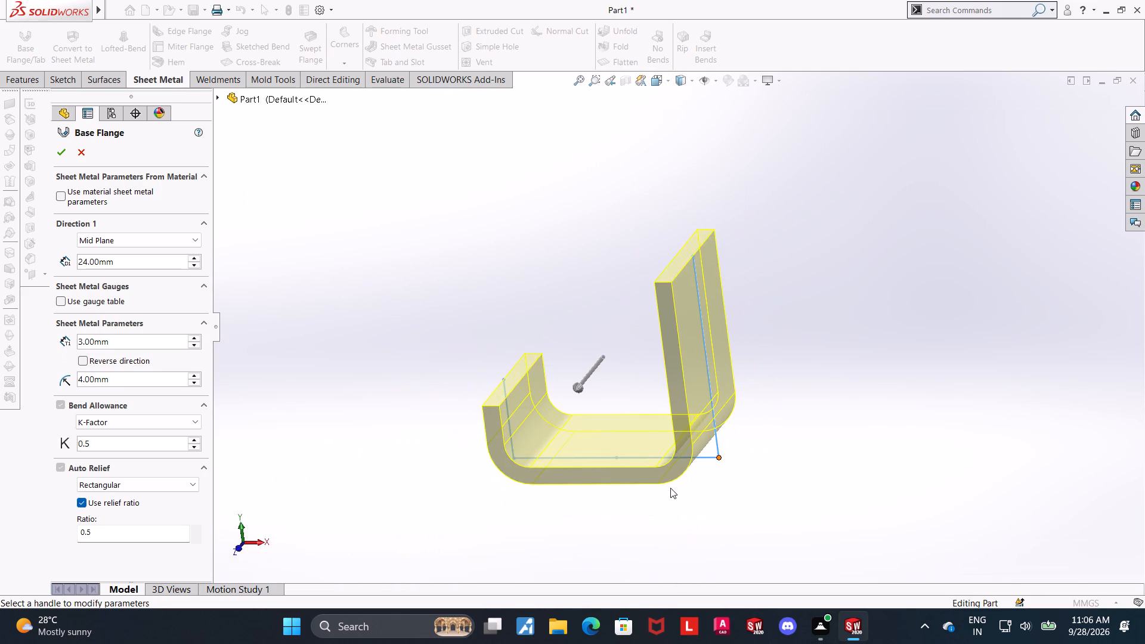
middle_drag(682, 483, 710, 400)
scroll(692, 468, up, 1)
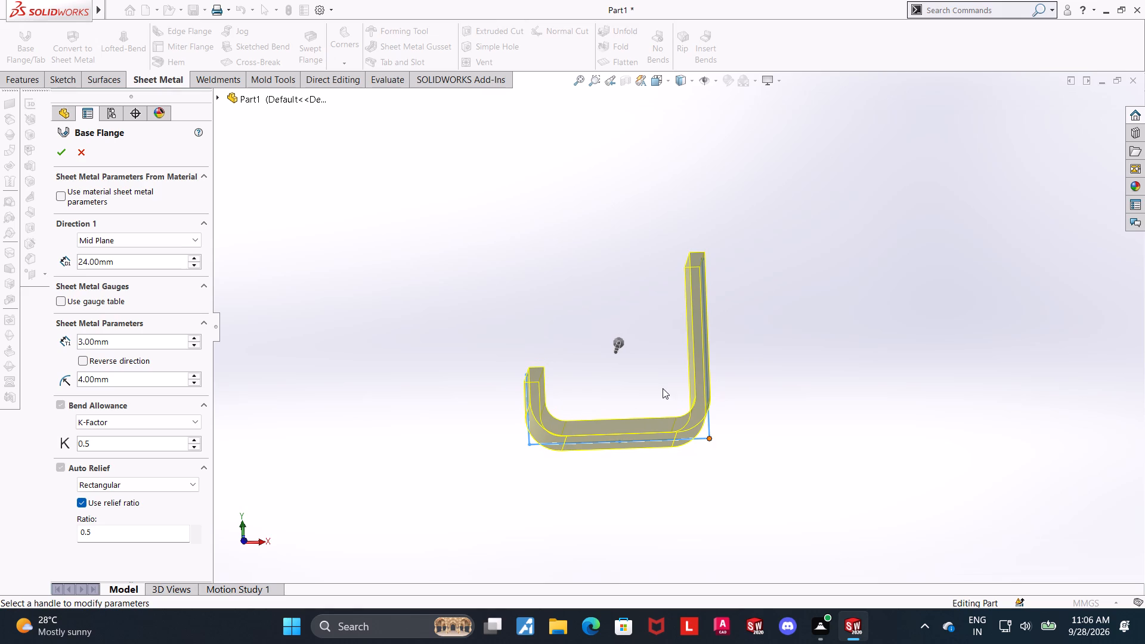
scroll(658, 380, down, 1)
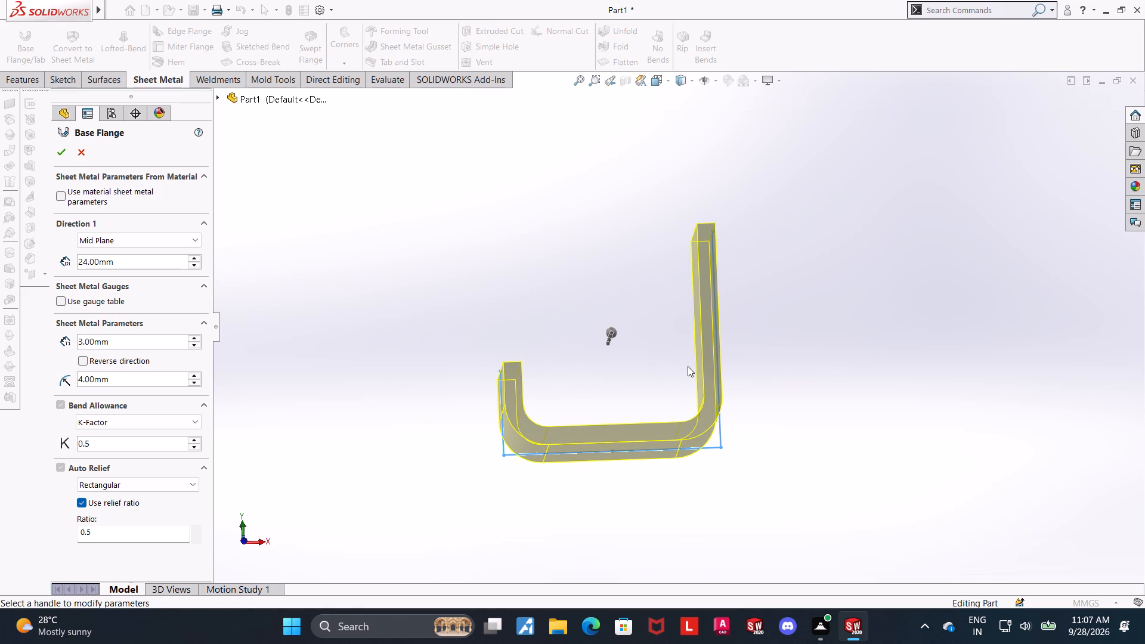
middle_drag(675, 371, 667, 403)
scroll(408, 386, down, 1)
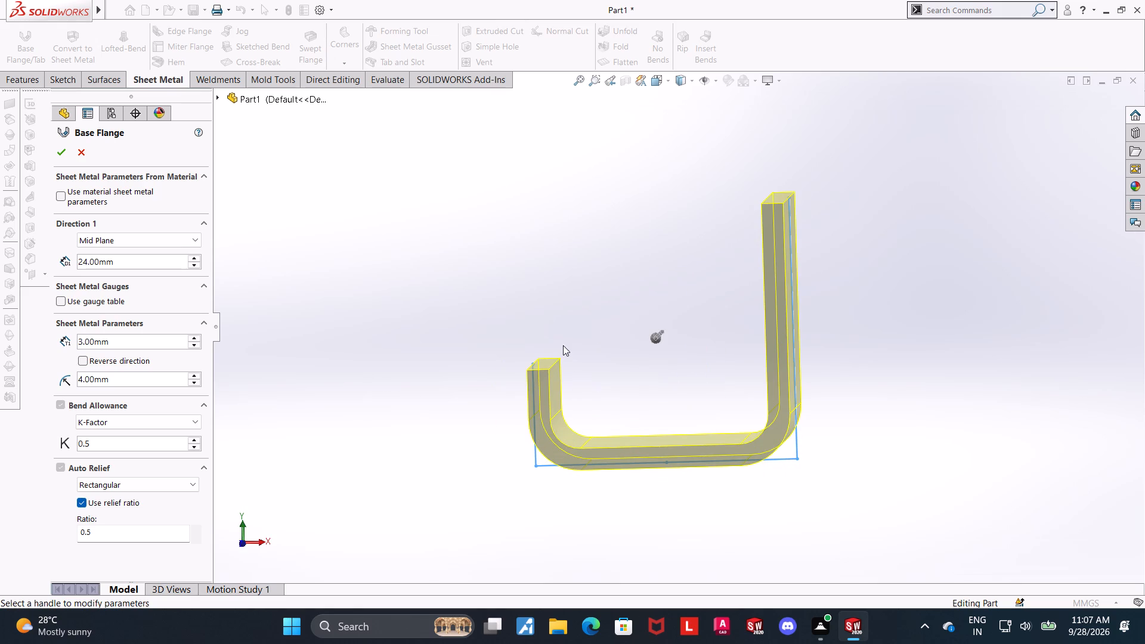
scroll(563, 349, down, 2)
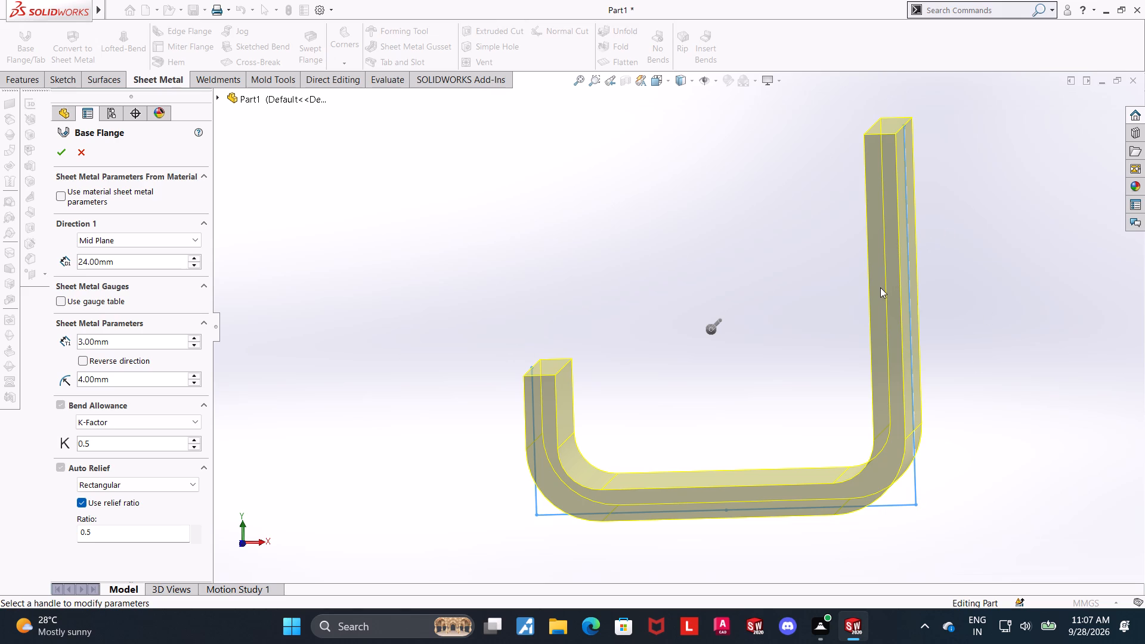
middle_click(1005, 303)
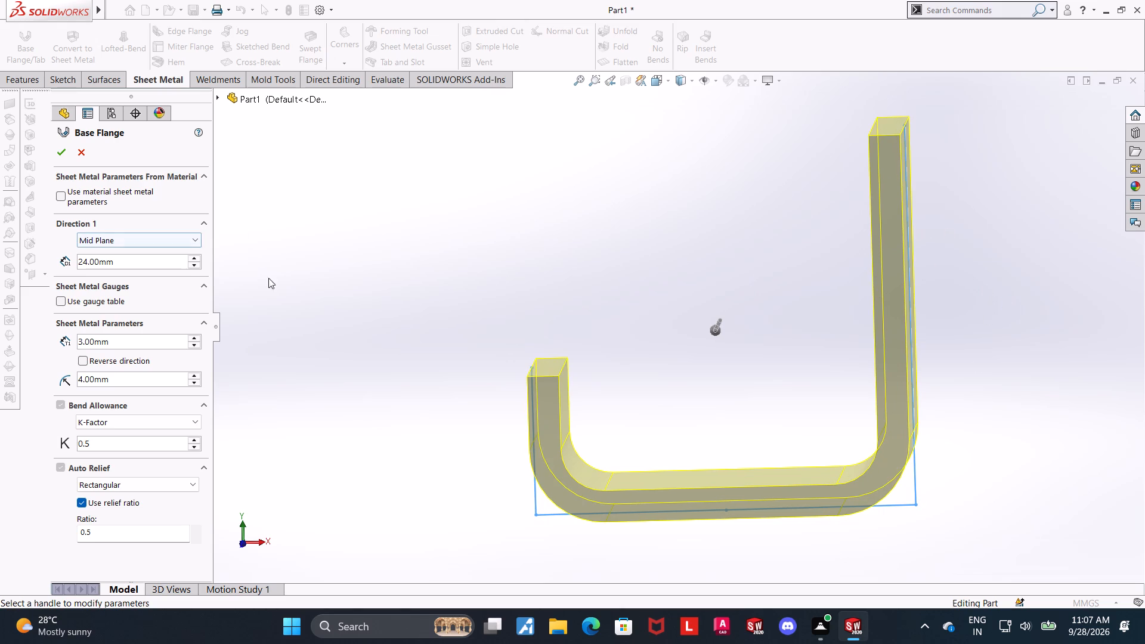
scroll(558, 335, up, 1)
middle_drag(558, 335, 600, 373)
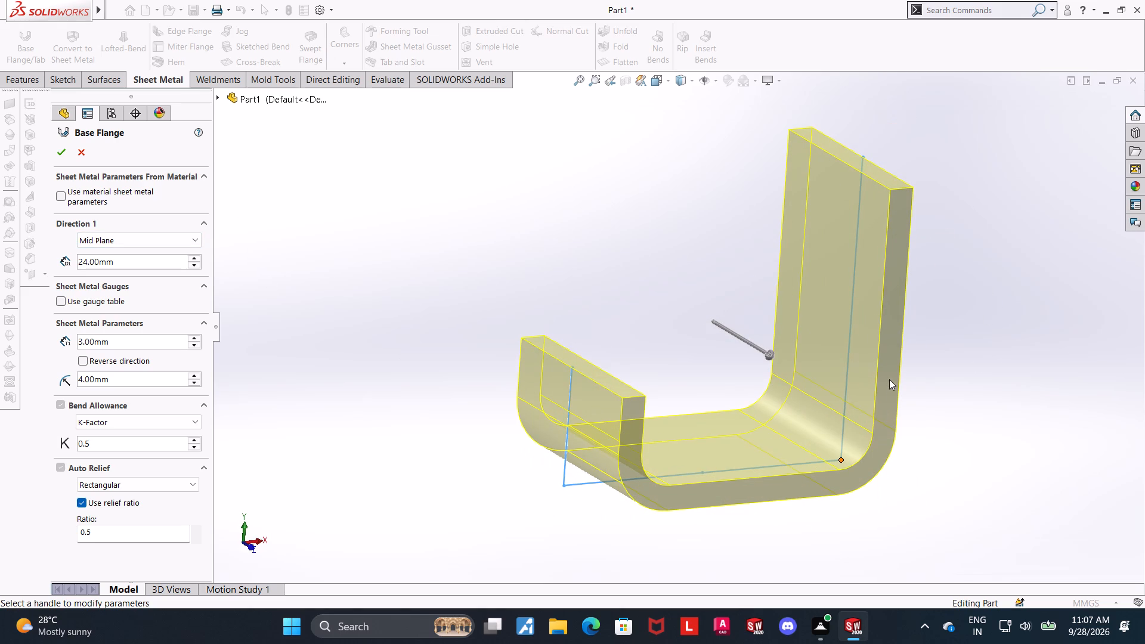
Accept the Base Flange feature with the current sheet metal settings.
click(60, 151)
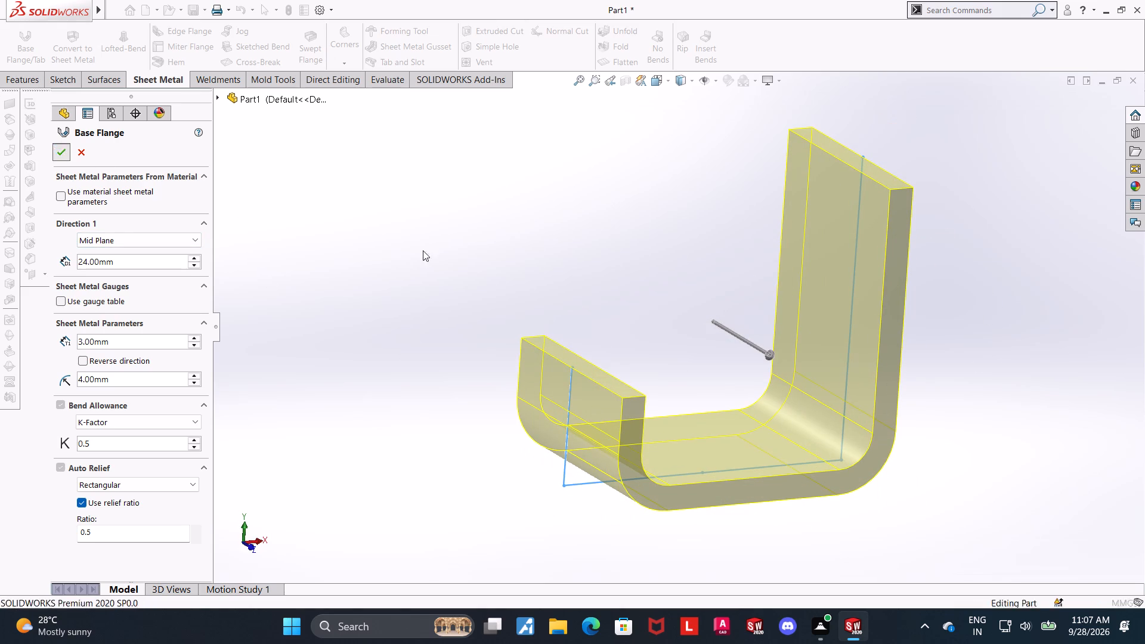
Inspect the finished U-shaped flange from all sides, including the inner face of the taller wall.
scroll(866, 292, up, 1)
click(1028, 311)
middle_drag(947, 302, 847, 259)
middle_drag(812, 240, 798, 243)
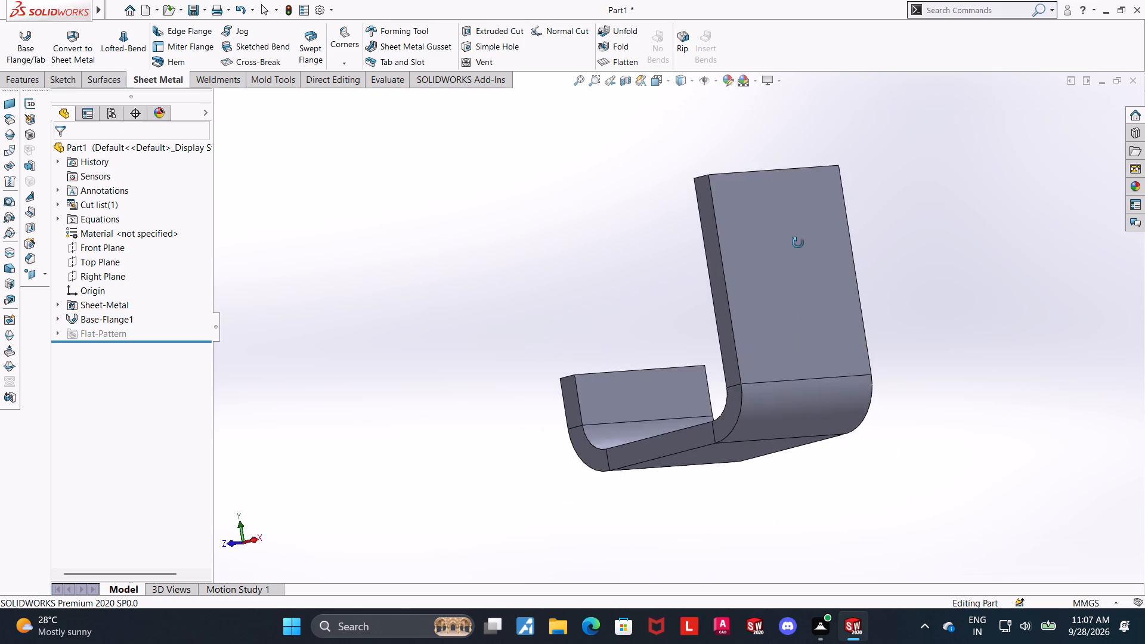
middle_drag(798, 243, 688, 270)
middle_drag(697, 282, 923, 301)
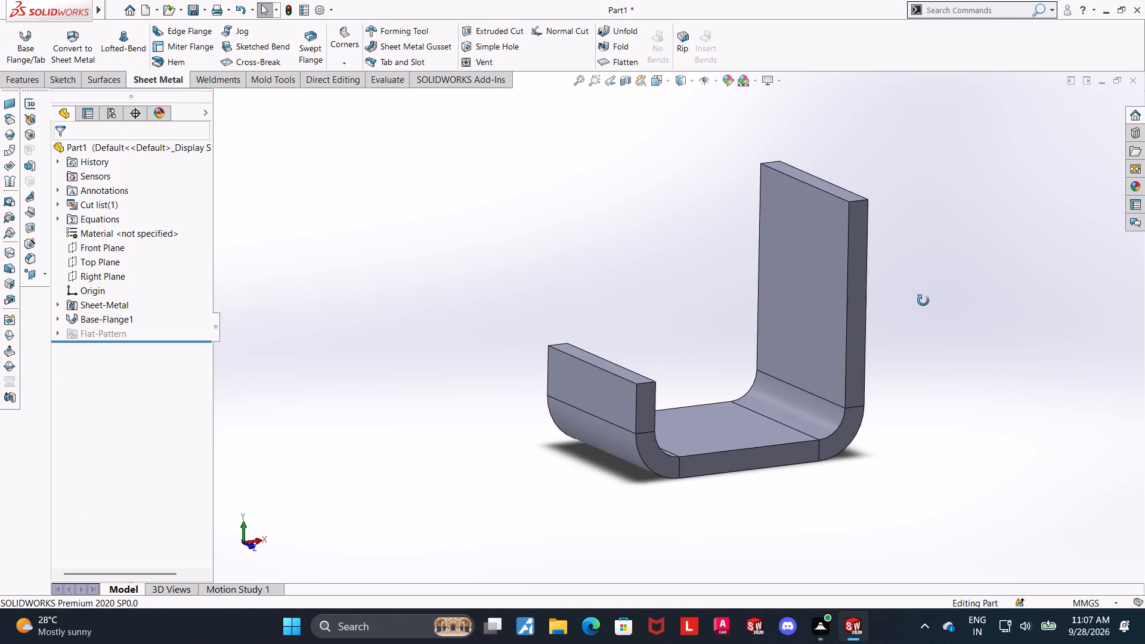
middle_drag(923, 301, 924, 301)
scroll(739, 374, up, 2)
middle_drag(726, 373, 799, 382)
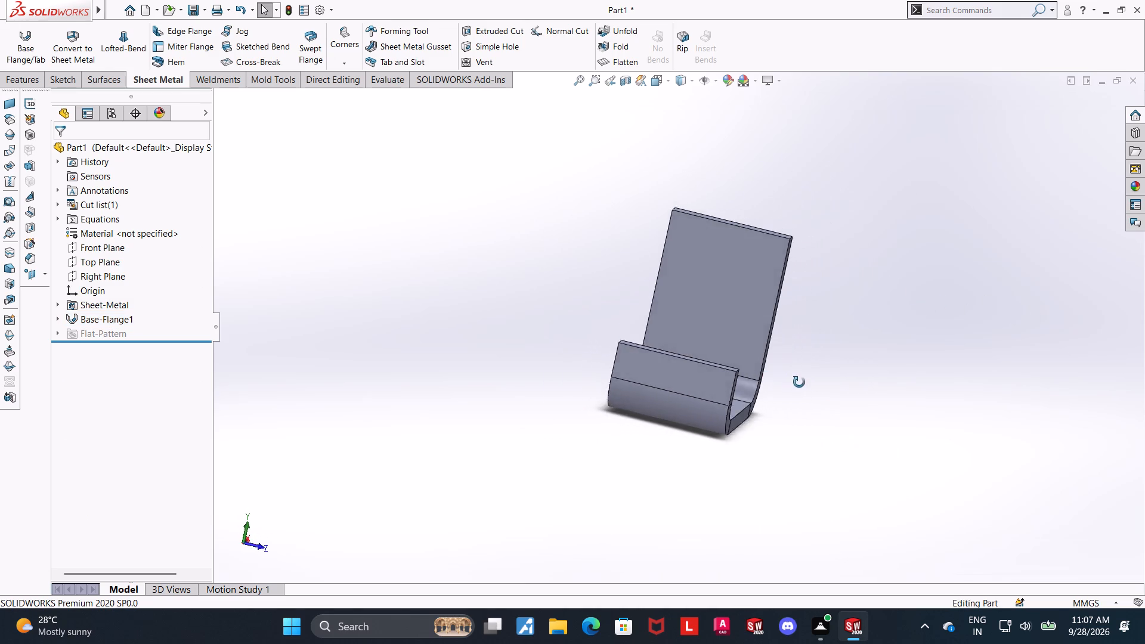
middle_drag(799, 382, 818, 432)
scroll(818, 432, up, 1)
middle_drag(813, 326, 776, 319)
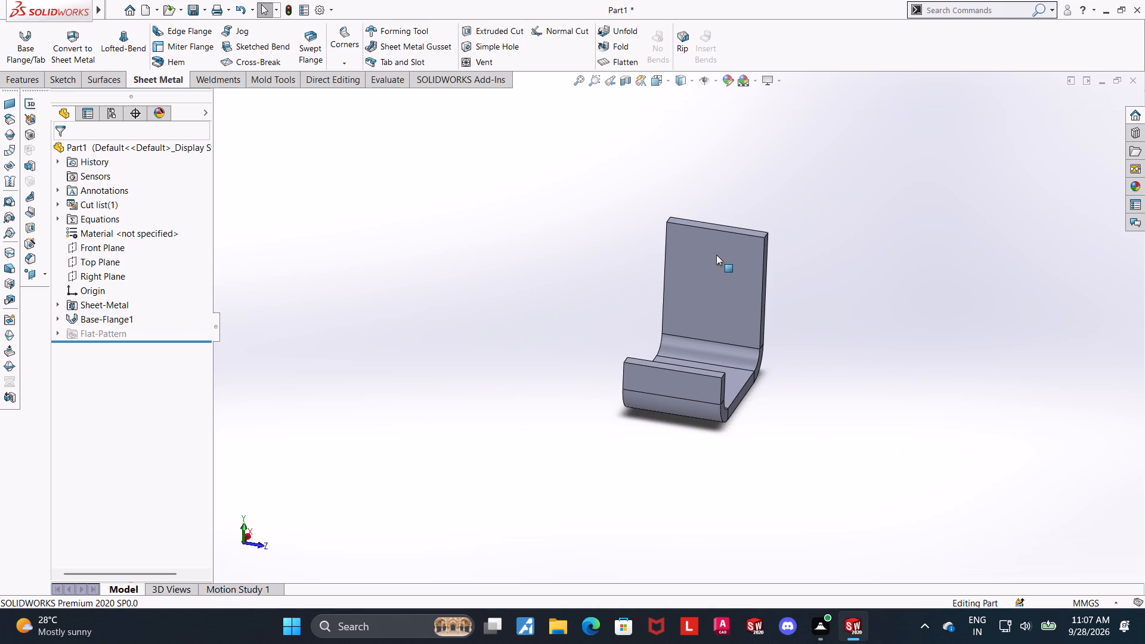
Open a new sketch on the inner face of the taller wall and orient the view normal to it.
click(726, 264)
click(777, 228)
click(117, 341)
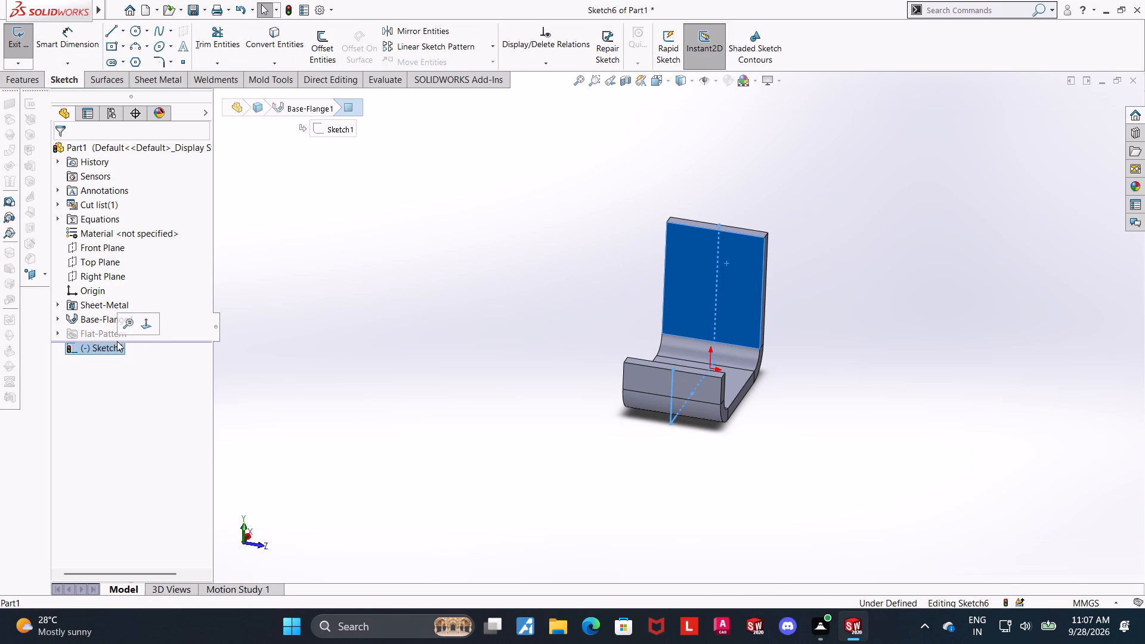
click(145, 332)
Sketch a circle about 9 mm in diameter on the taller wall's vertical centreline, about 11 mm below its top edge.
click(138, 30)
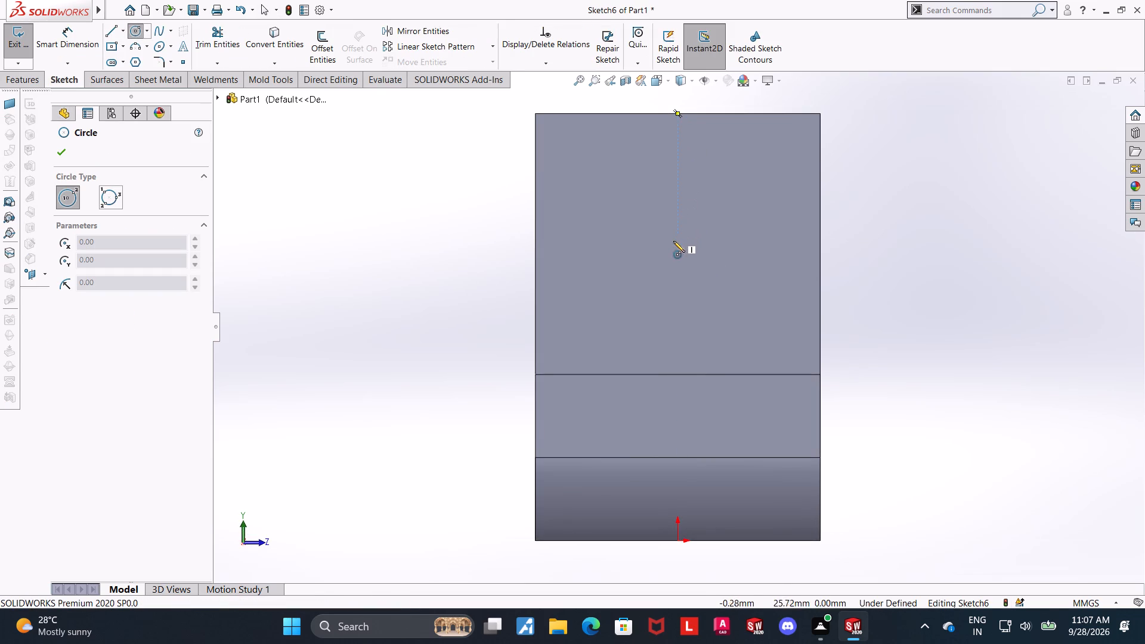
click(676, 247)
click(722, 216)
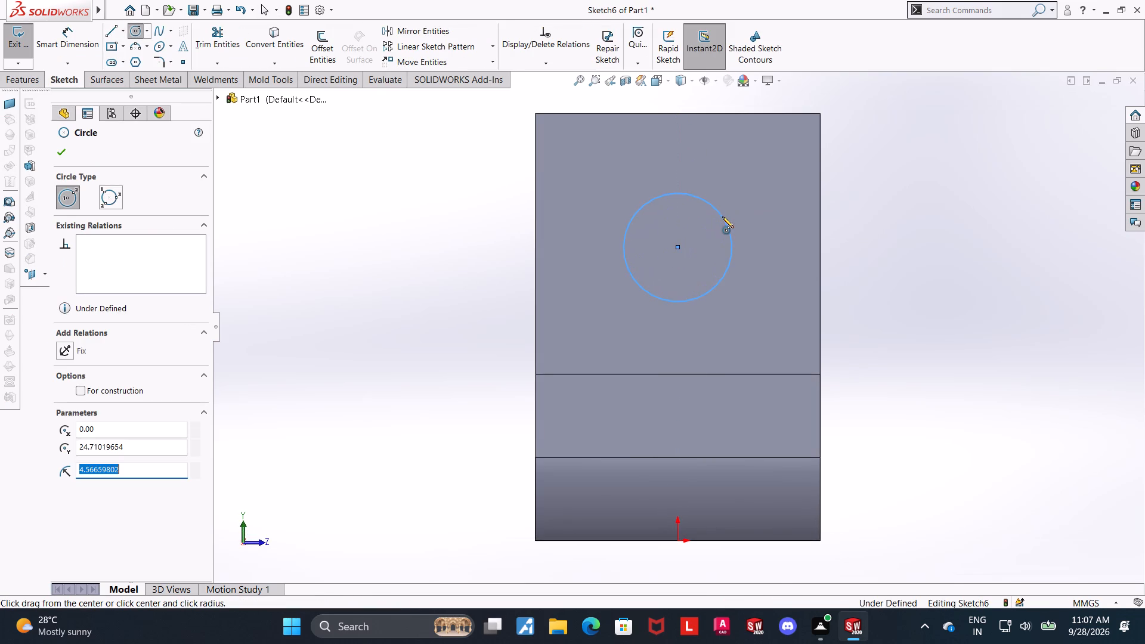
Dimension the circle's diameter as 12 mm.
click(73, 38)
click(714, 292)
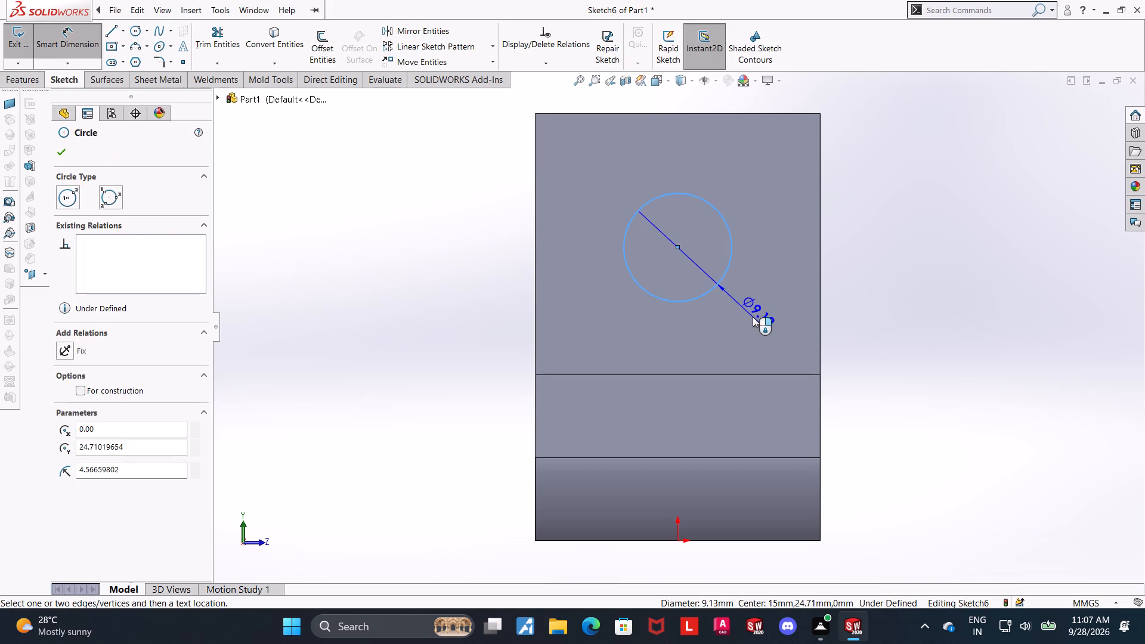
click(753, 317)
text(12)
key(Return)
key(Escape)
key(Escape)
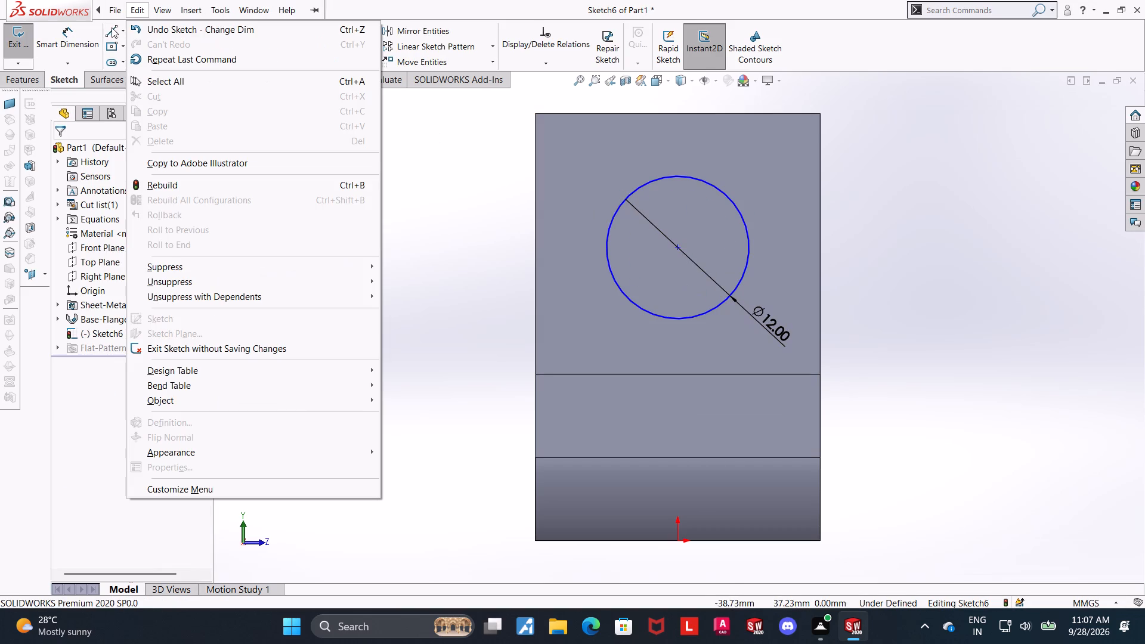
key(Escape)
Add a Vertical relation between the circle's centre and the midpoint of the wall's top edge.
click(677, 247)
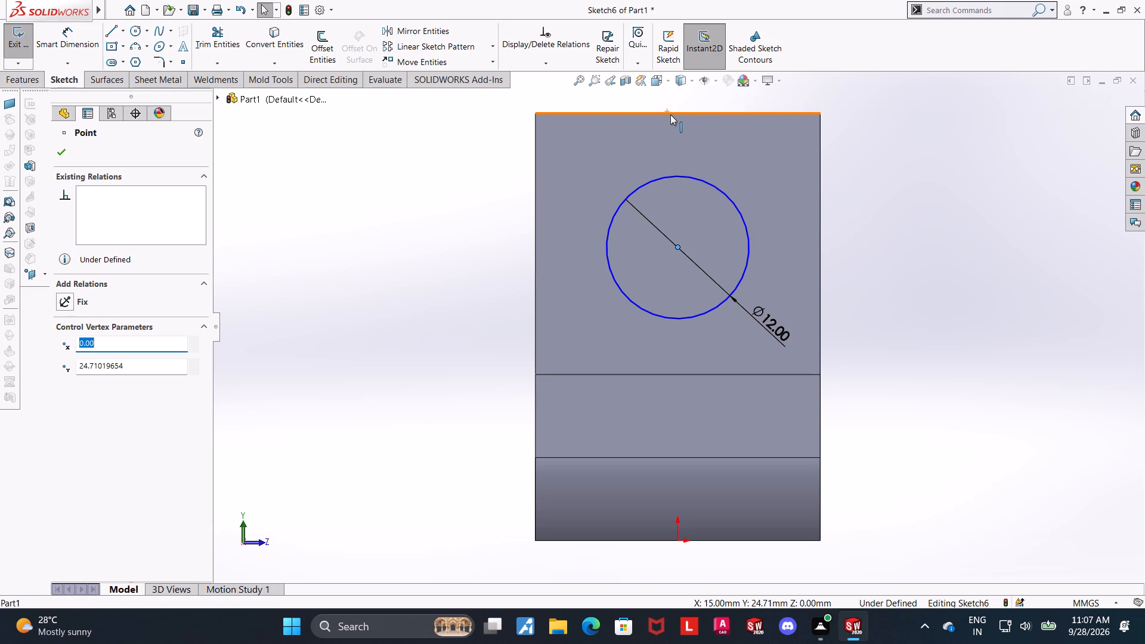
click(678, 113)
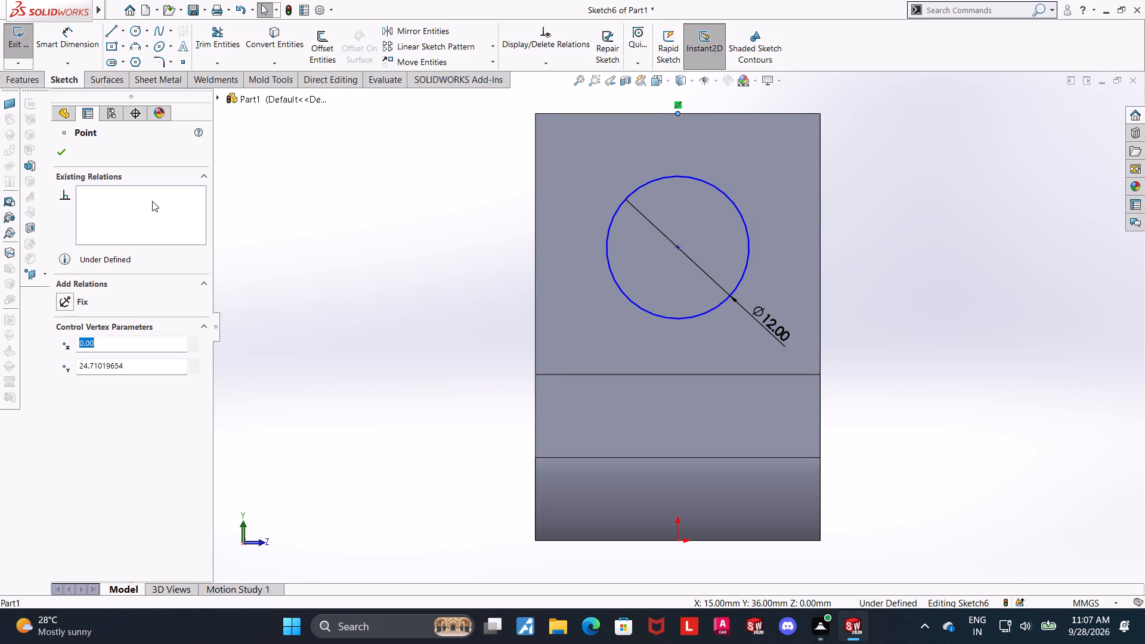
click(400, 256)
click(678, 250)
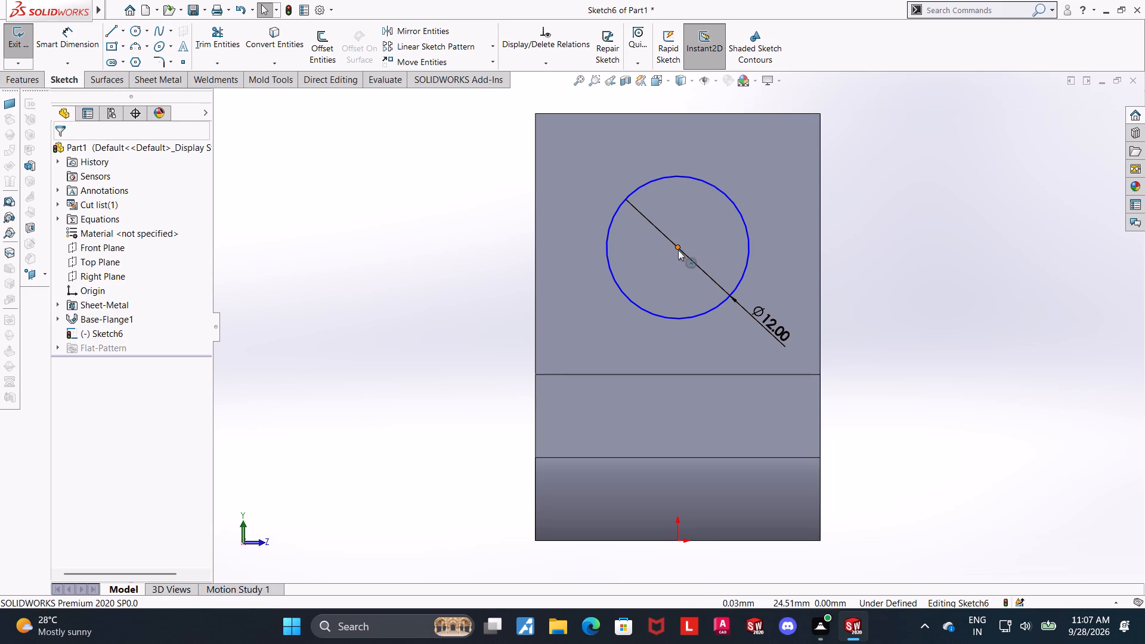
ctrl+click(678, 114)
click(70, 376)
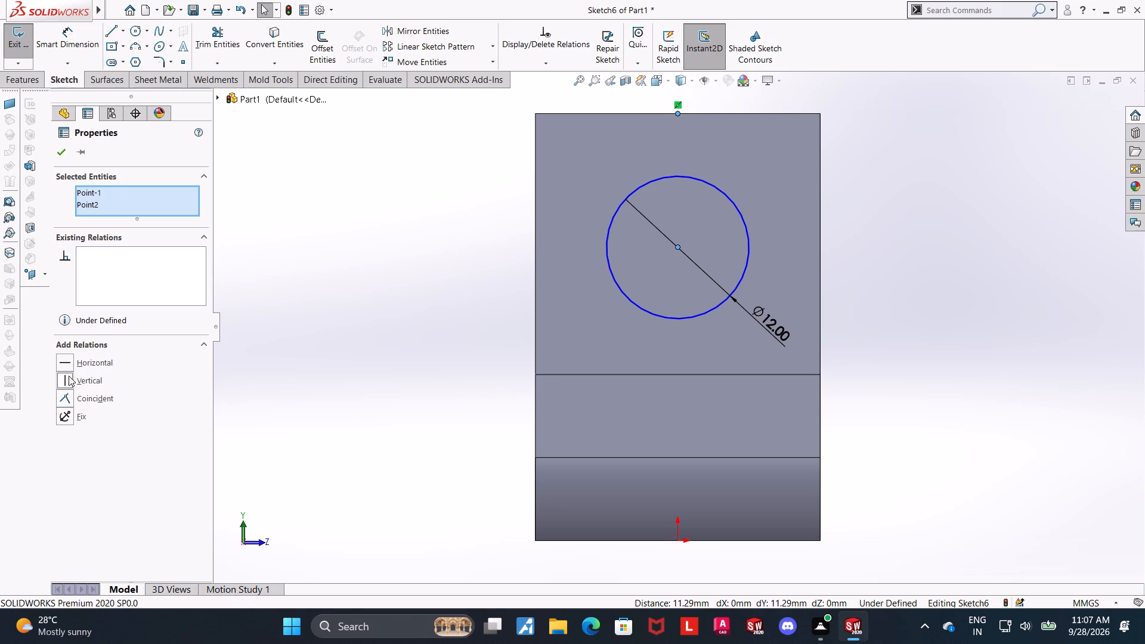
click(61, 152)
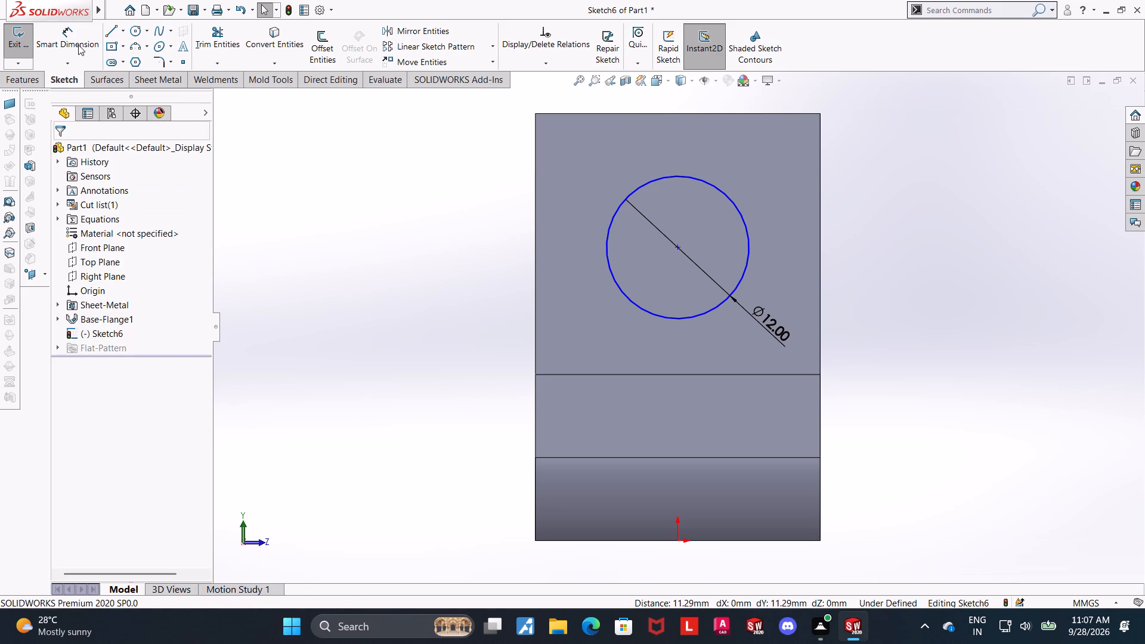
Draw three connected lines from the circle's left quadrant up to the wall's top edge, across it, and down to the right quadrant.
click(119, 29)
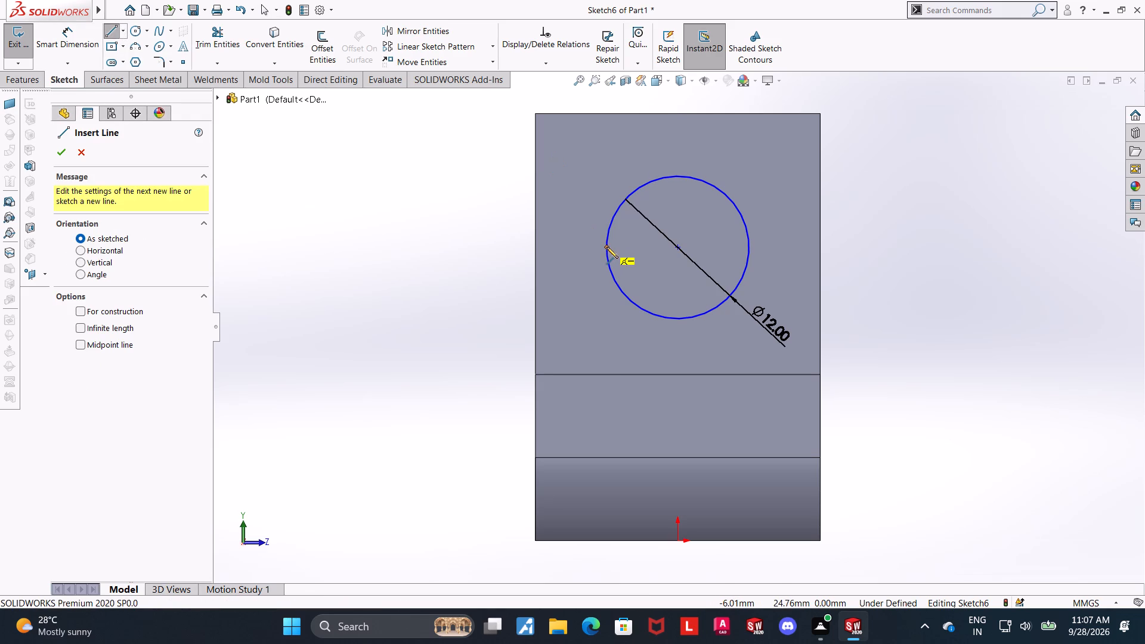
click(606, 247)
click(608, 113)
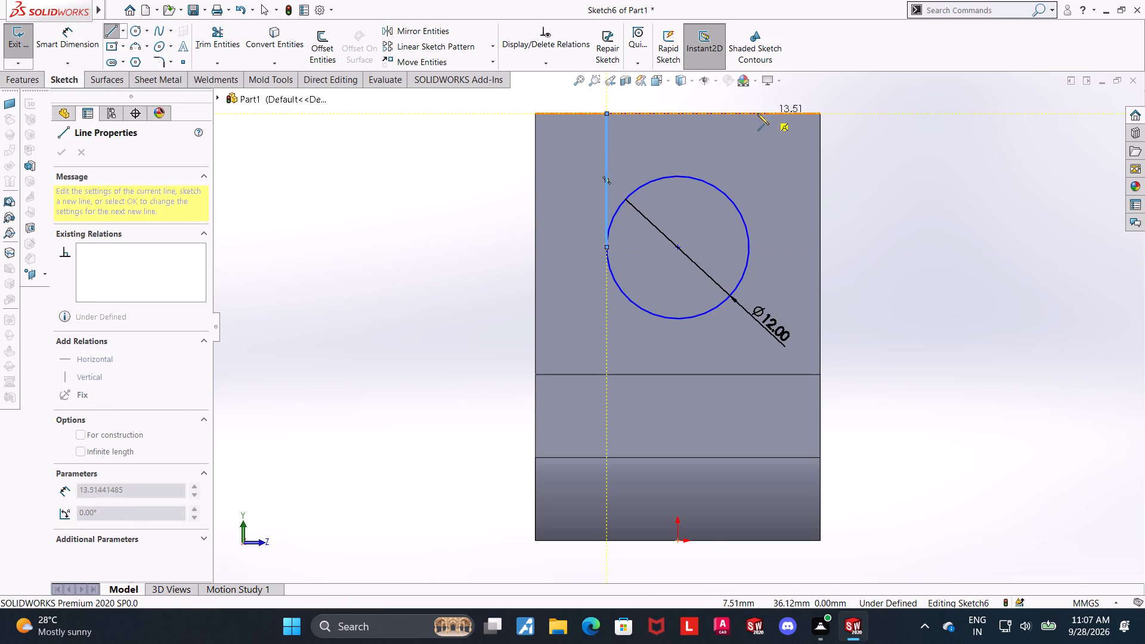
click(751, 115)
click(749, 244)
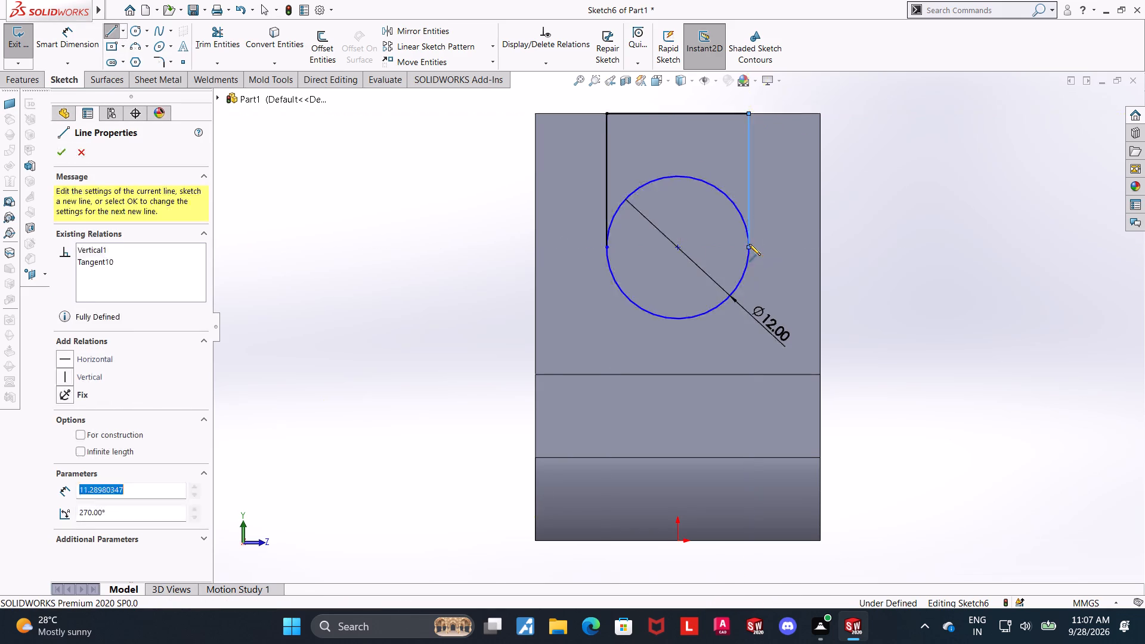
key(Escape)
key(Escape)
scroll(768, 226, down, 2)
scroll(704, 255, up, 4)
key(Escape)
key(Escape)
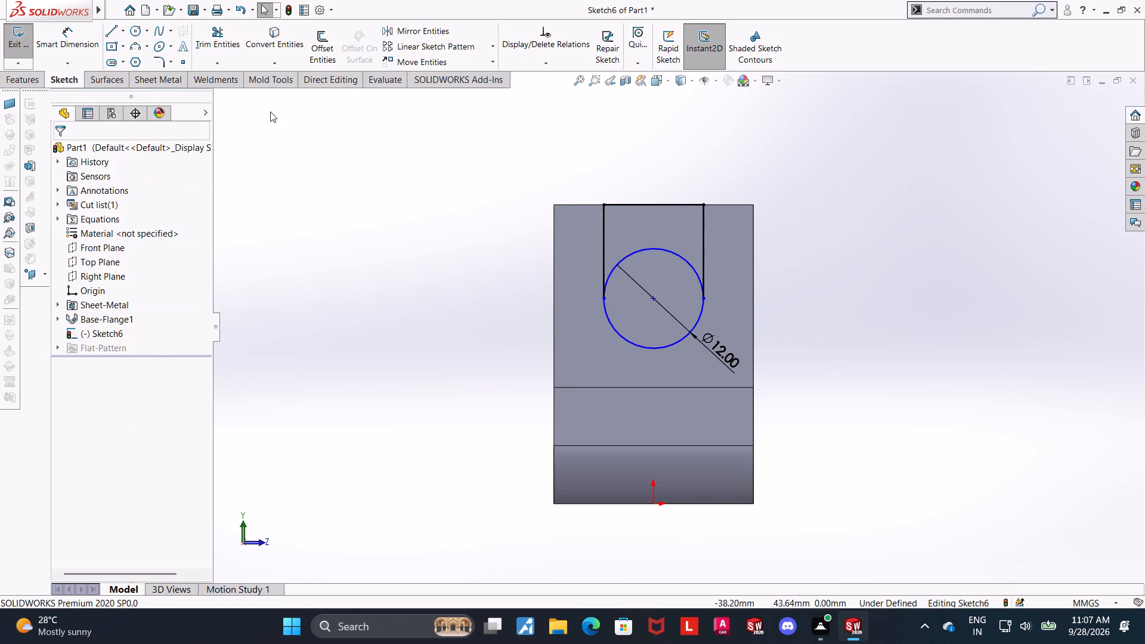
Trim away the upper half of the circle between the two vertical lines, leaving an open-bottomed U slot profile with a rounded lower end.
click(231, 48)
scroll(628, 284, down, 2)
drag(715, 267, 693, 212)
key(Escape)
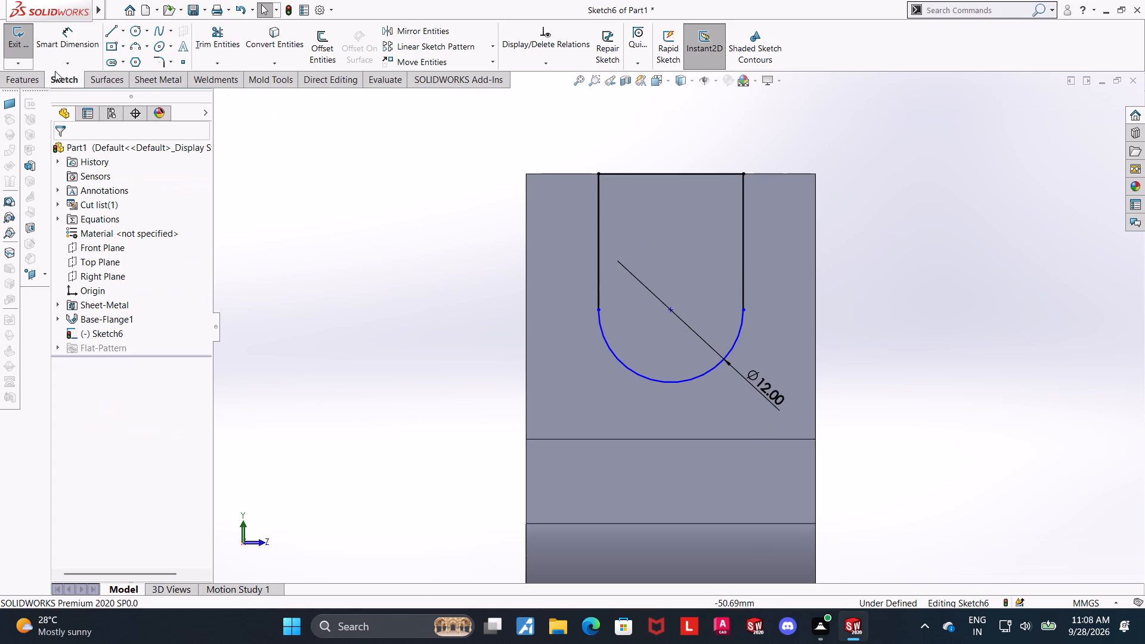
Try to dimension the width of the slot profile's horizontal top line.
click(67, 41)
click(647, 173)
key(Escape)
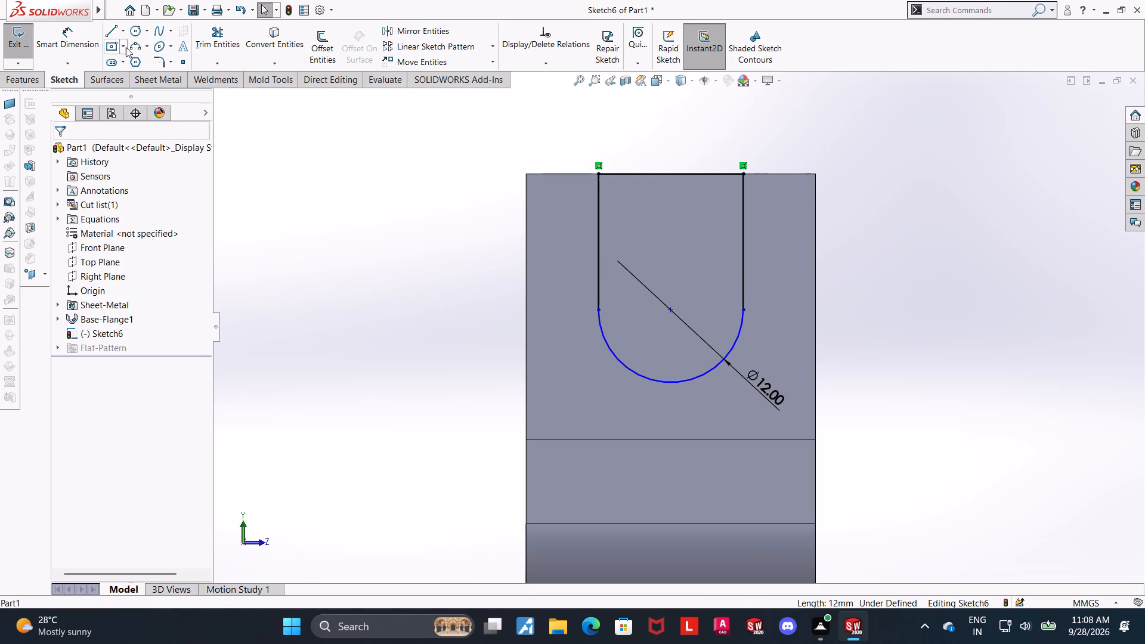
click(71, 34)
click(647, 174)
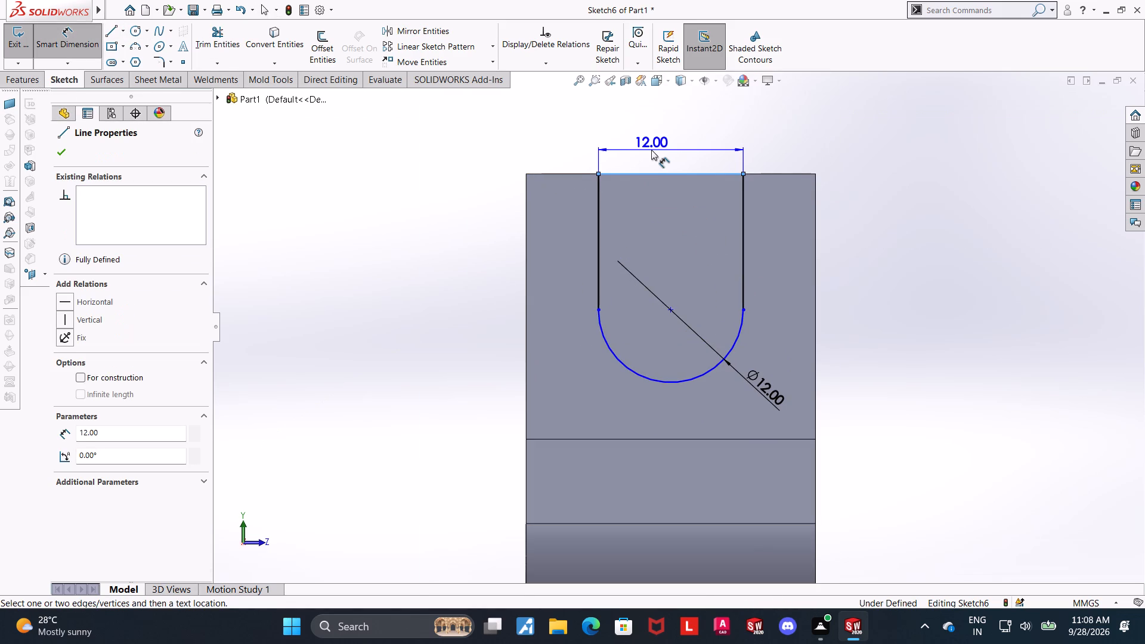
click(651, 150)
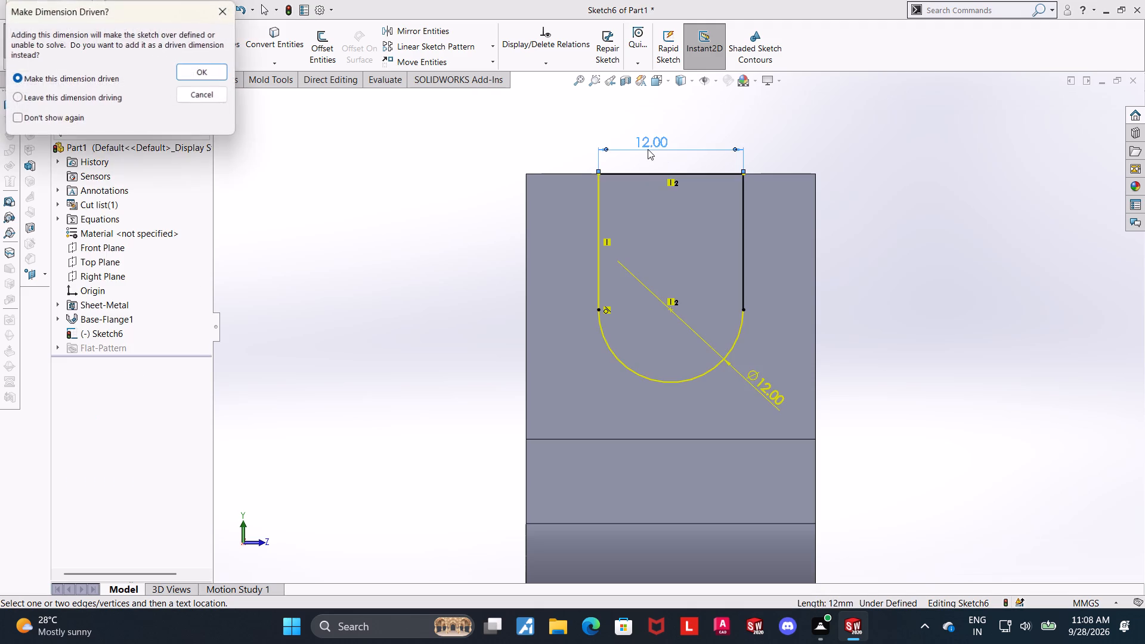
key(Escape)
Dimension the distance from the slot arc's centre to the wall's top edge and set it to 10 mm.
scroll(881, 309, up, 1)
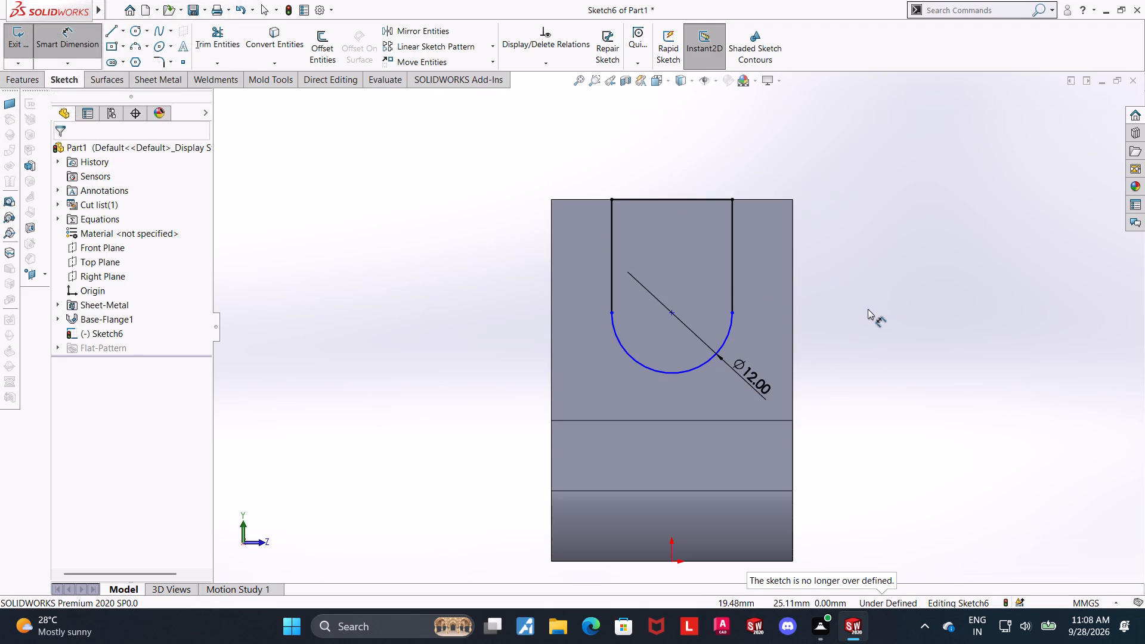
scroll(840, 324, down, 1)
key(Escape)
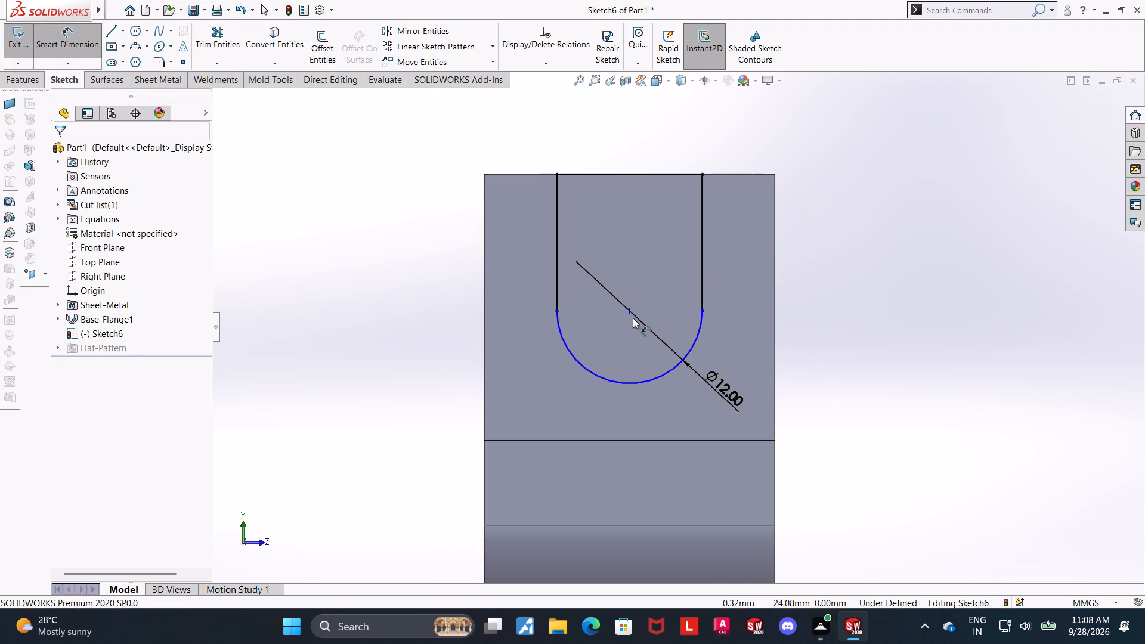
click(626, 308)
key(Escape)
click(87, 42)
click(632, 310)
click(762, 174)
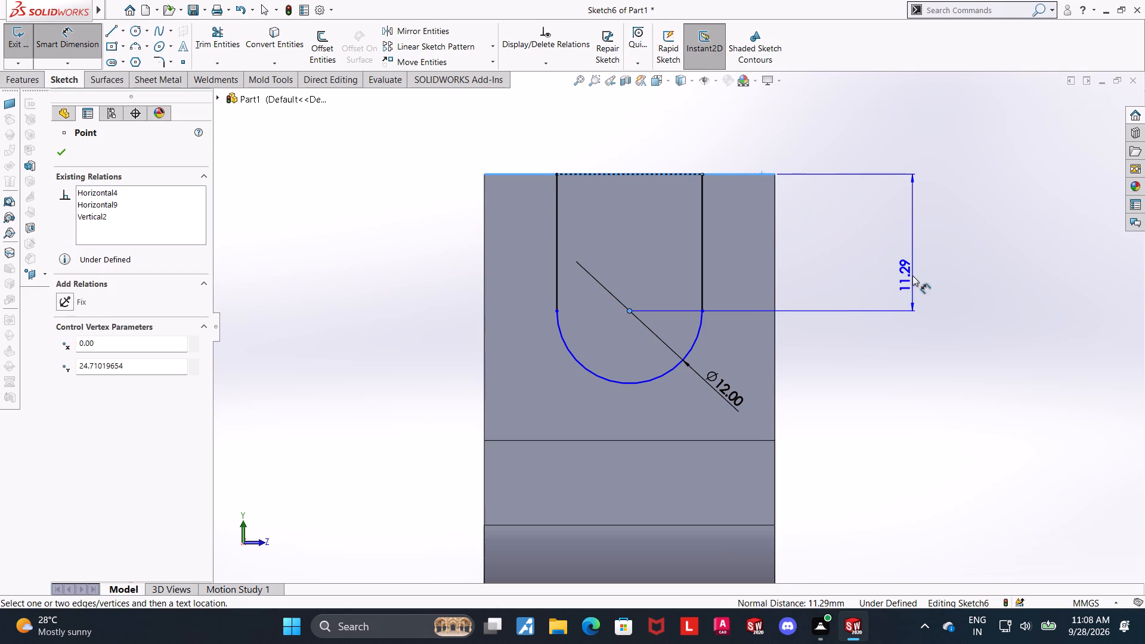
click(912, 275)
text(109)
key(Return)
scroll(939, 316, up, 1)
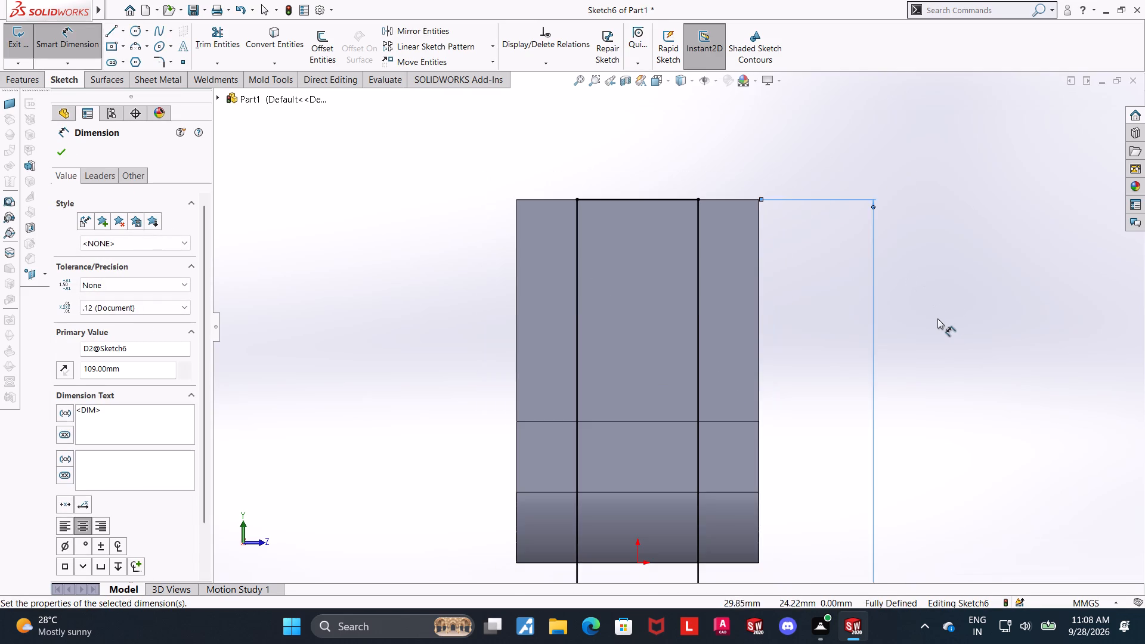
key(ctrl+z)
double_click(868, 287)
text(10)
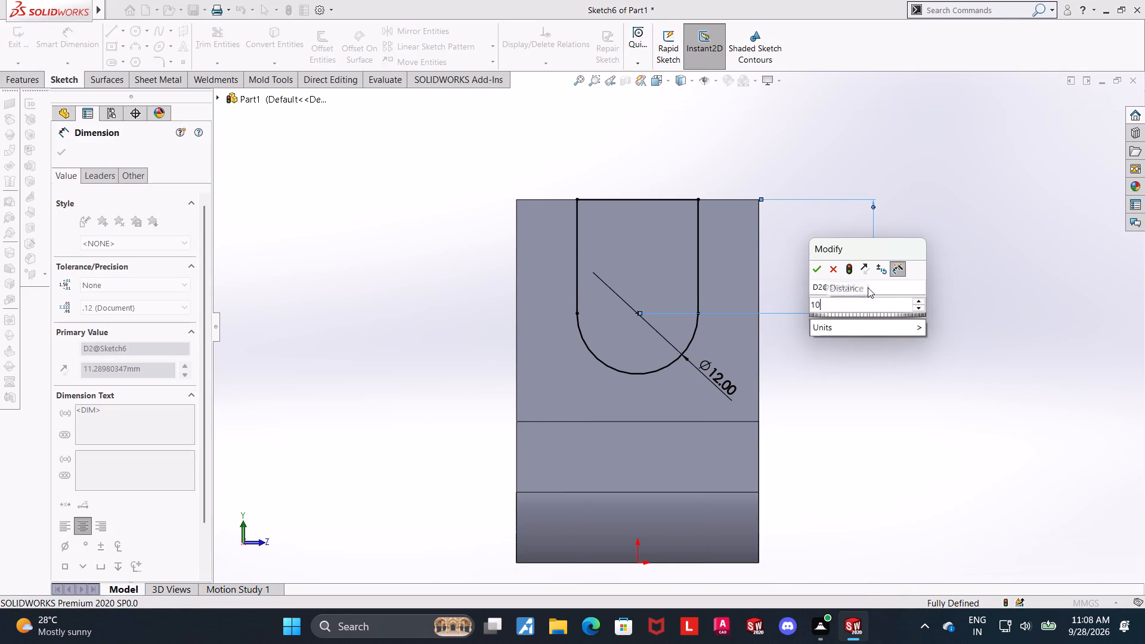
key(Return)
key(Escape)
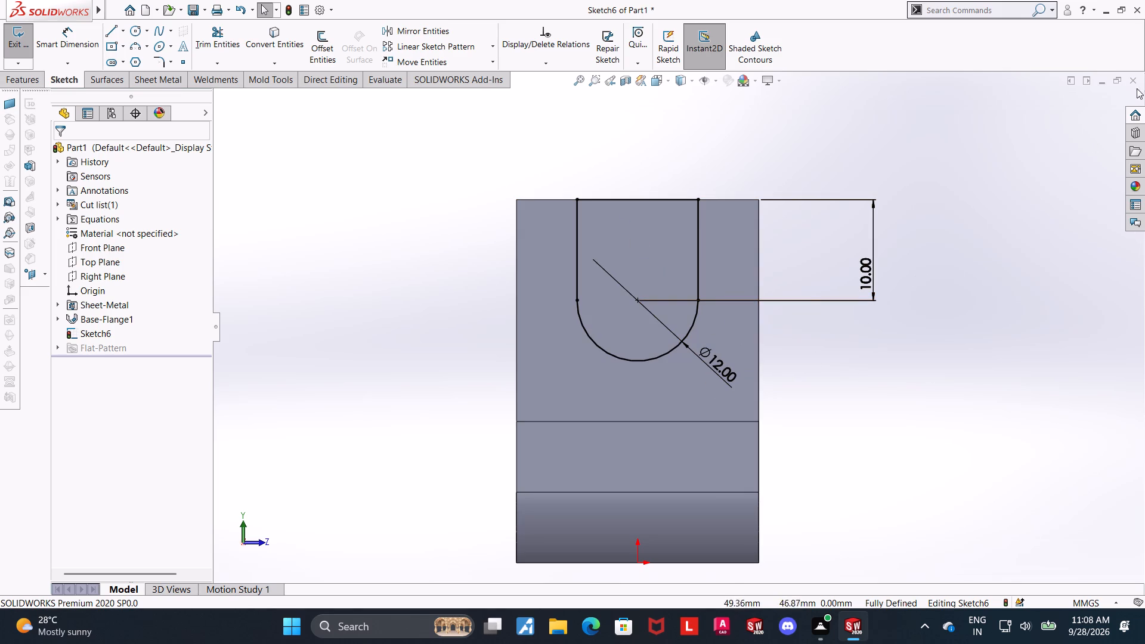
Exit the sketch and cut the U slot profile through the taller wall with an Extruded Cut linked to the sheet thickness.
click(26, 36)
middle_drag(936, 267, 911, 271)
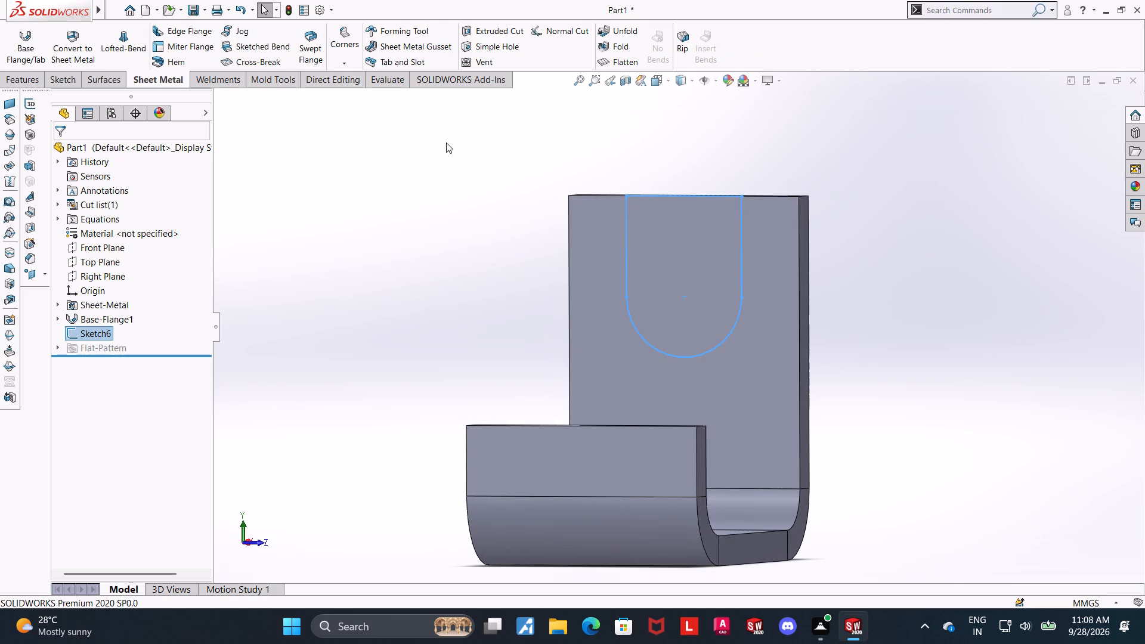
click(484, 28)
middle_drag(980, 285, 946, 292)
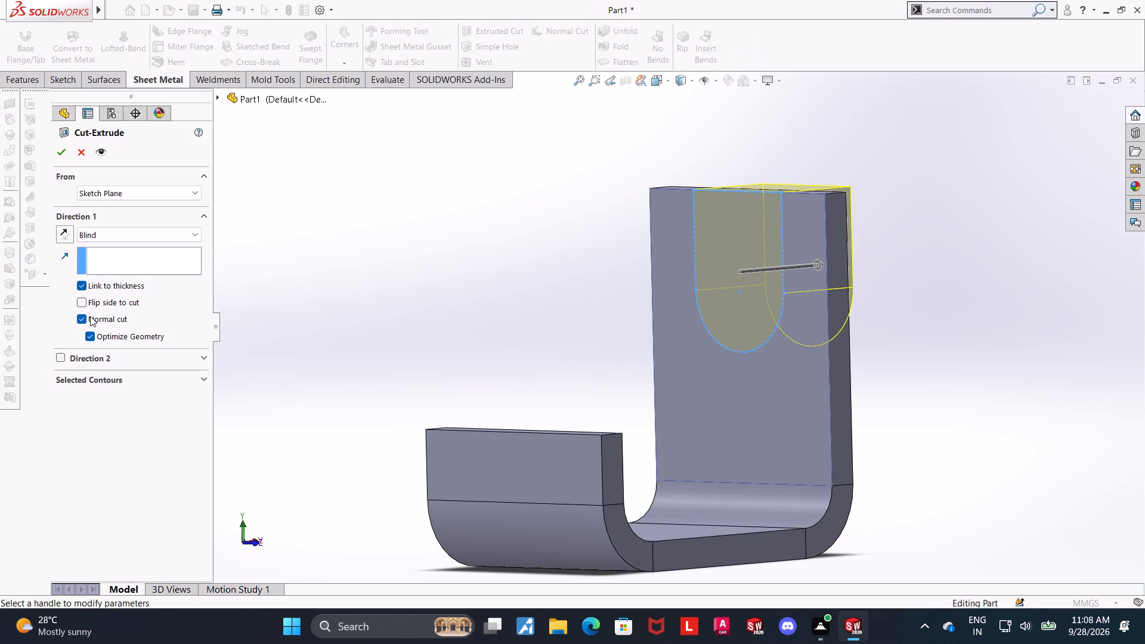
click(63, 158)
click(976, 344)
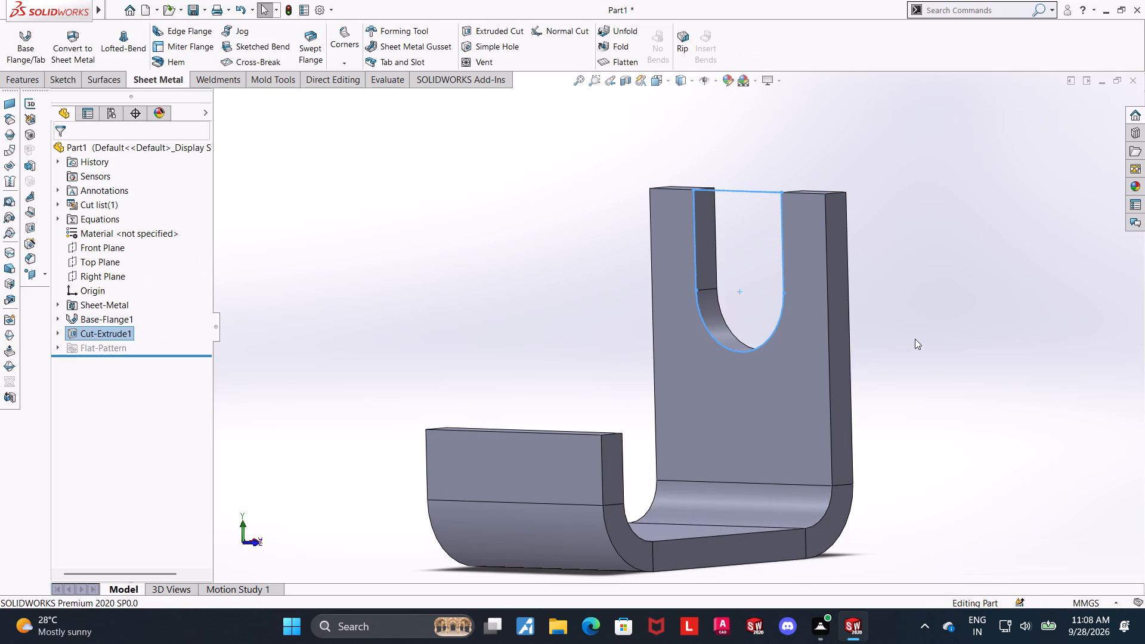
Review the cut bracket and the base flange's parameters, closing the feature without changing it.
middle_drag(918, 331, 933, 320)
scroll(1034, 344, up, 1)
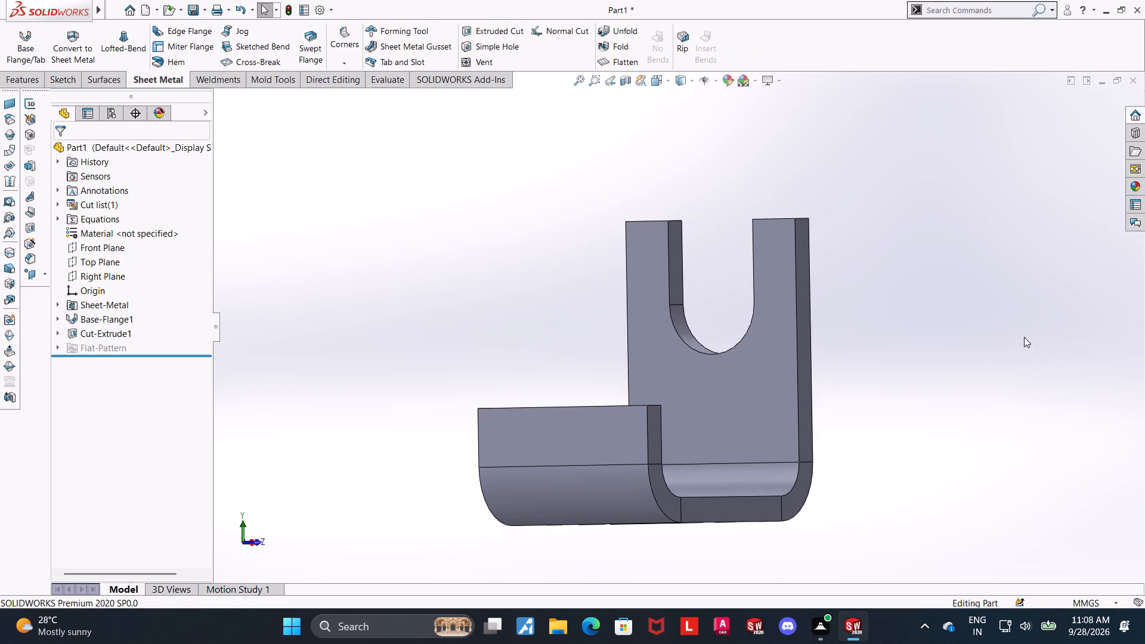
scroll(1039, 292, down, 1)
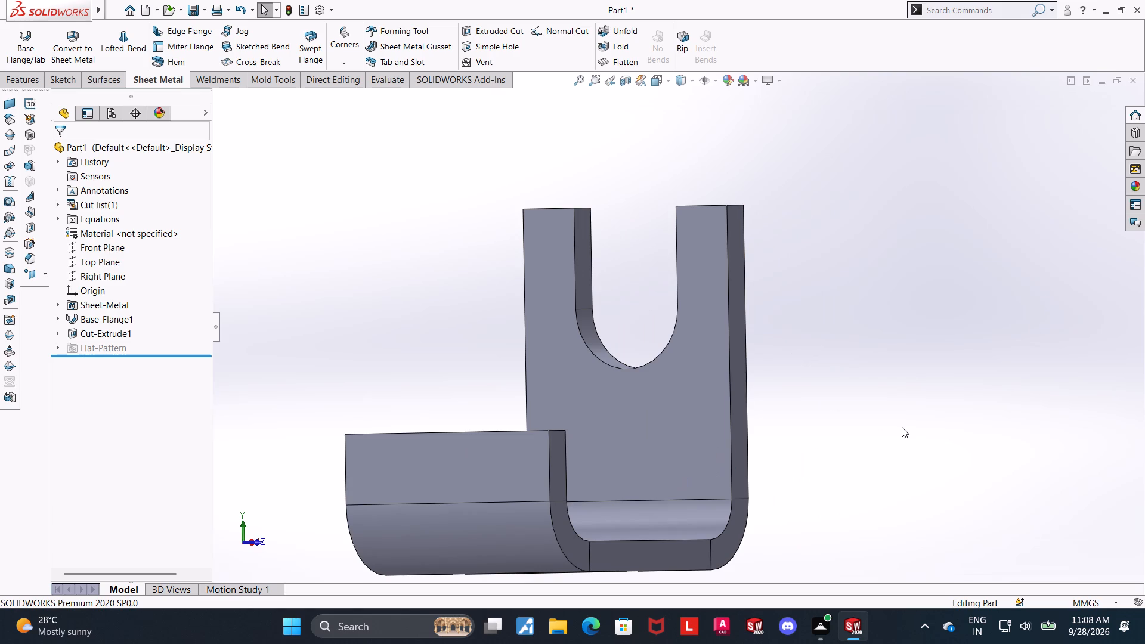
middle_drag(888, 423, 858, 418)
click(120, 315)
click(128, 278)
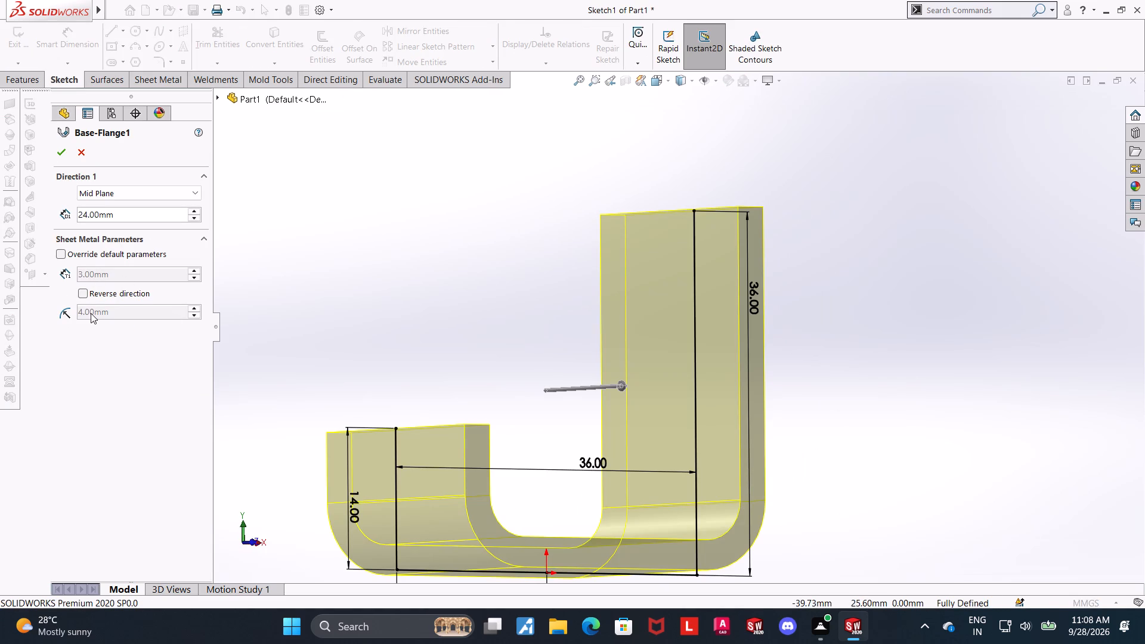
click(79, 154)
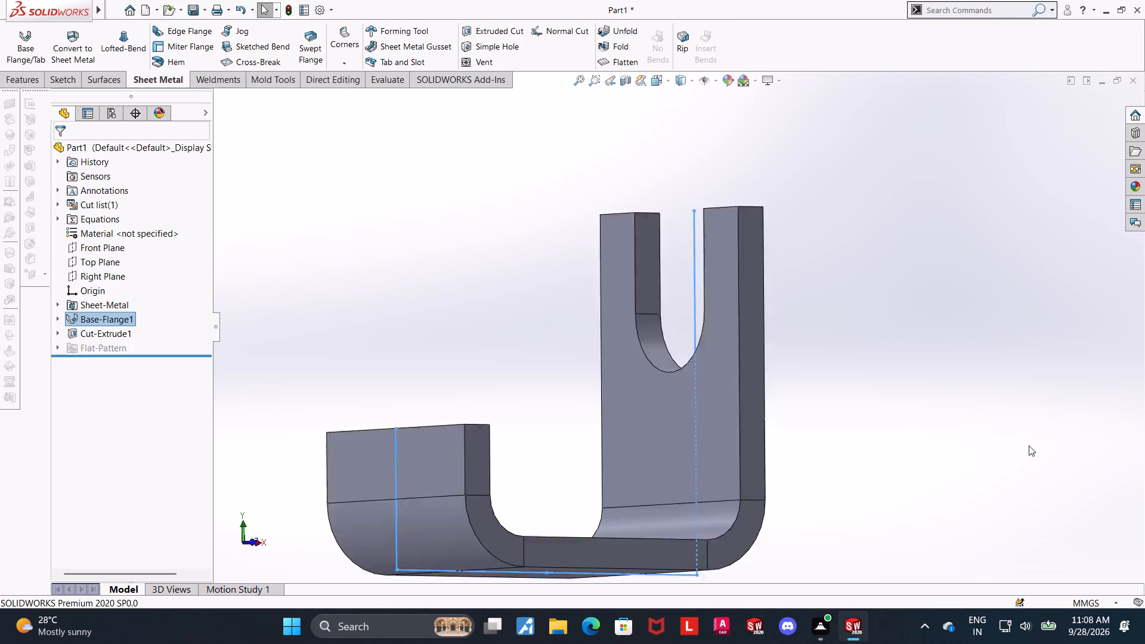
Inspect the bracket from several angles, examining its bends and both upright walls.
middle_drag(959, 417, 890, 471)
scroll(883, 481, up, 3)
click(872, 481)
click(530, 449)
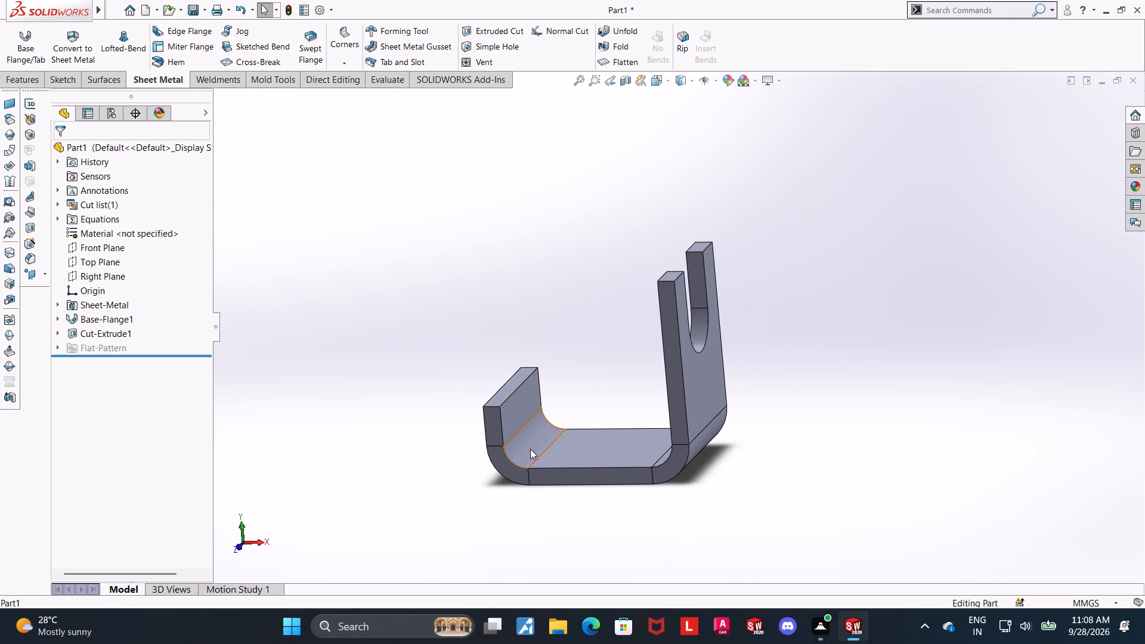
click(853, 487)
scroll(668, 493, up, 1)
middle_drag(698, 495, 725, 499)
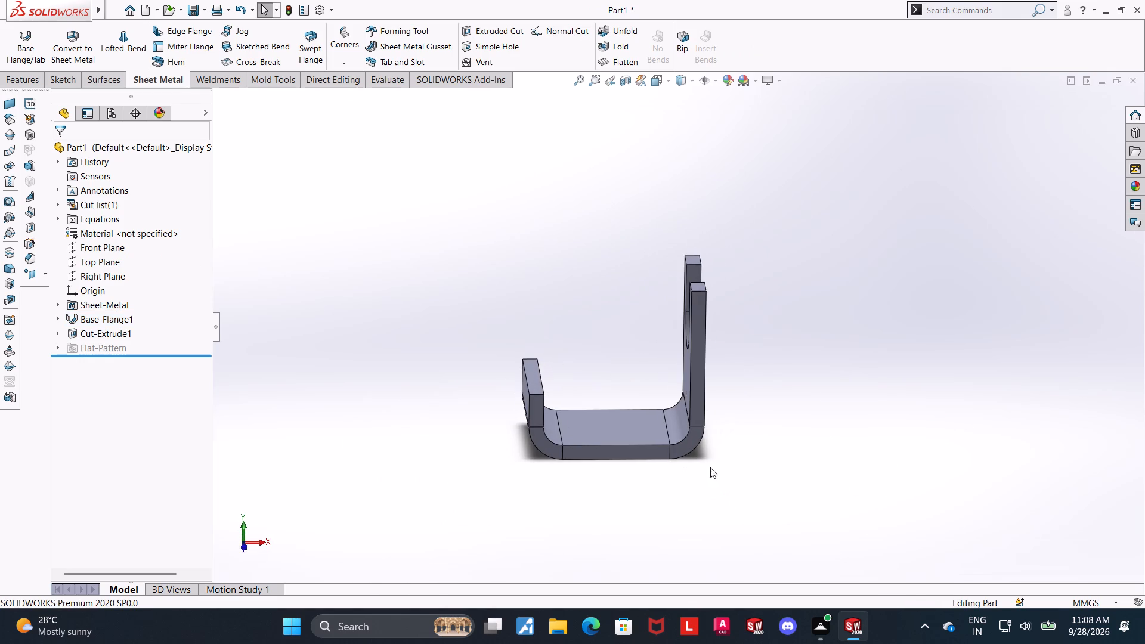
middle_click(727, 479)
scroll(729, 478, up, 1)
click(680, 403)
scroll(763, 457, up, 1)
middle_click(760, 458)
click(751, 460)
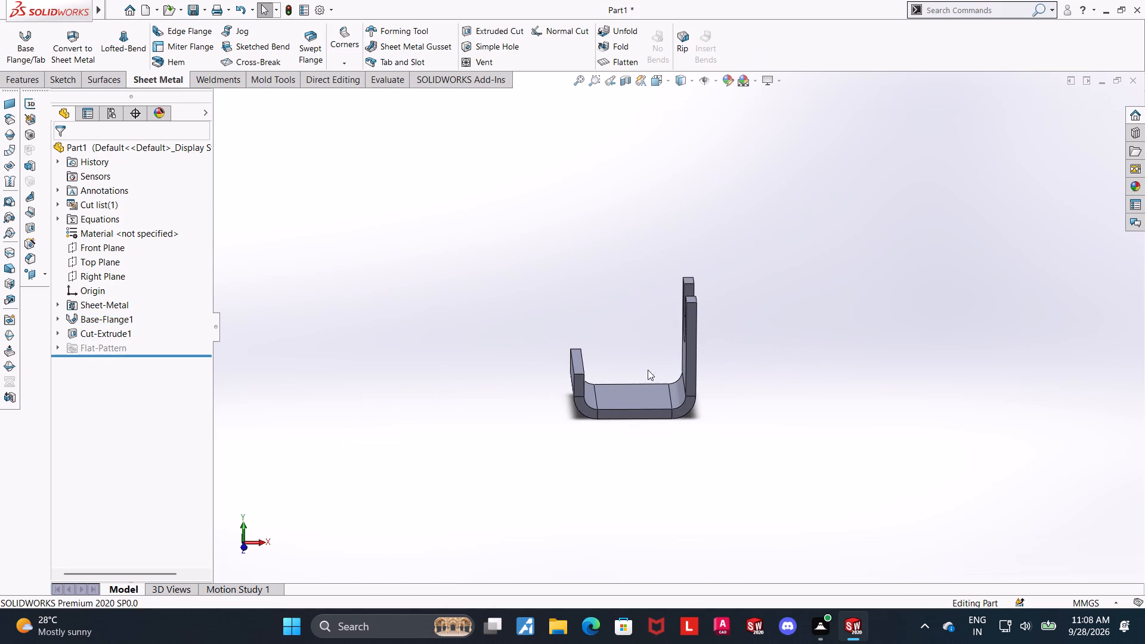
scroll(639, 359, down, 4)
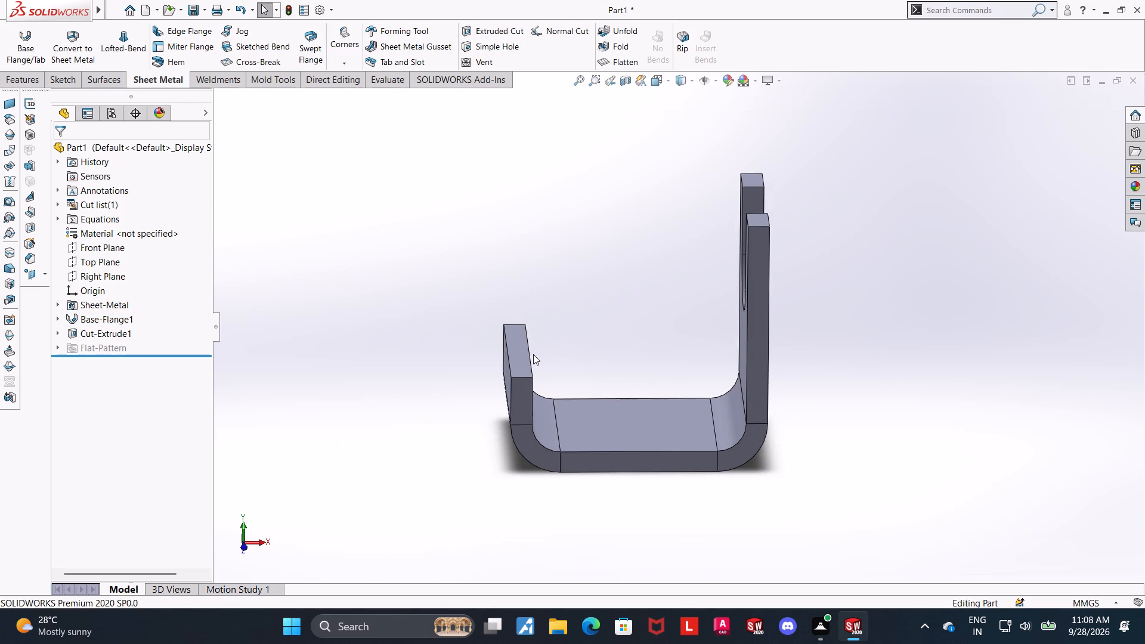
Check the inner top edges and front corners of the shorter and taller walls for their lengths and coordinates.
click(529, 354)
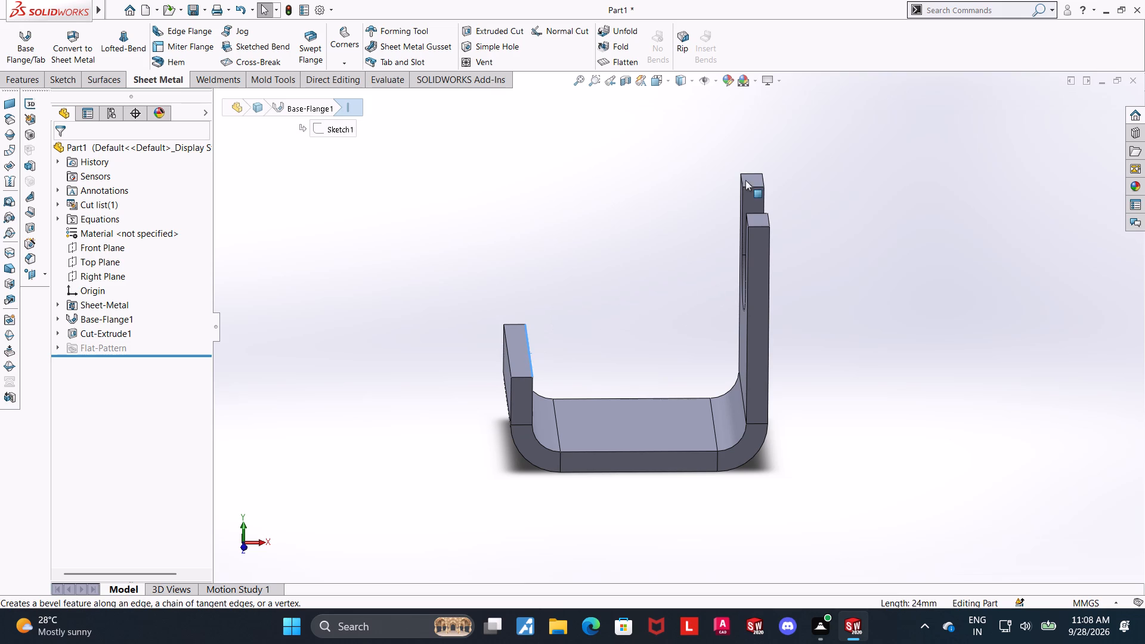
click(747, 221)
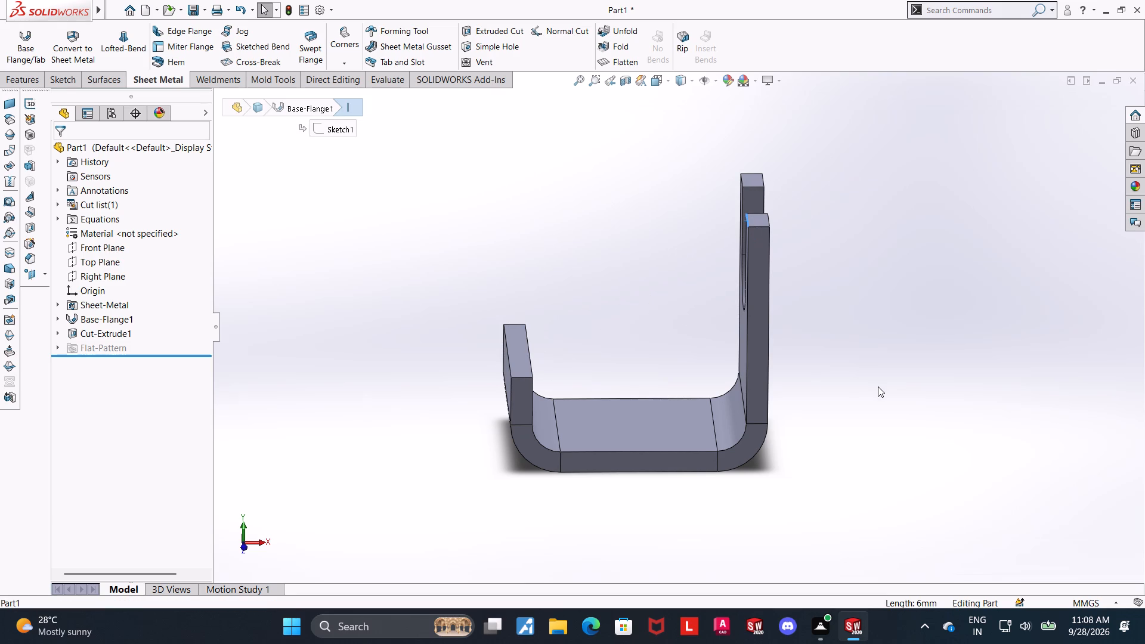
middle_drag(867, 400, 864, 408)
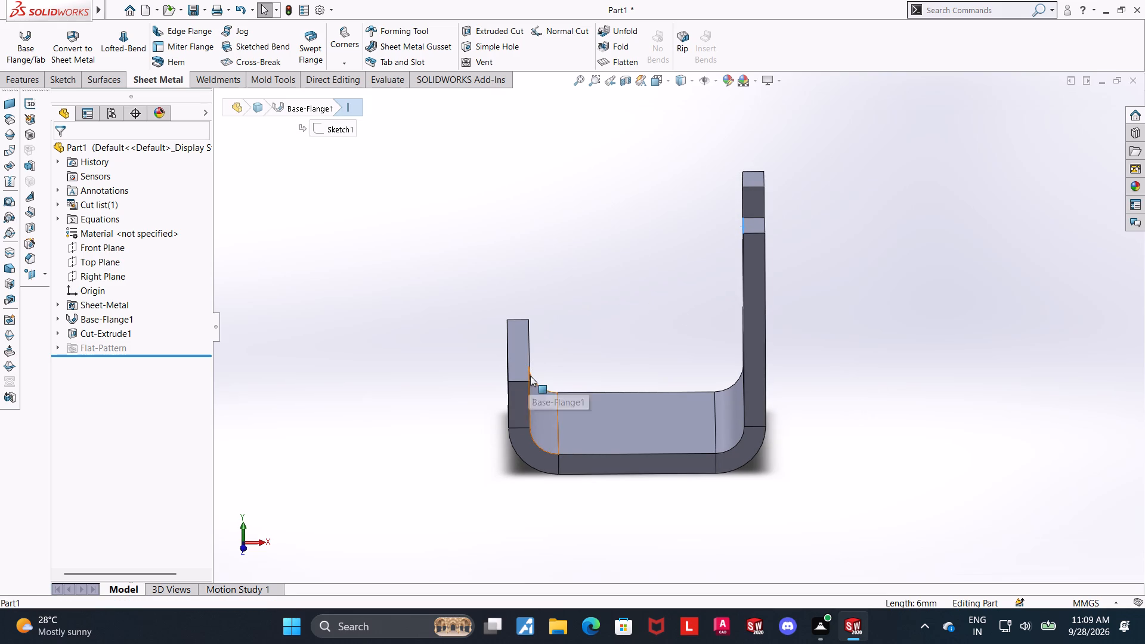
middle_click(571, 340)
scroll(572, 319, down, 4)
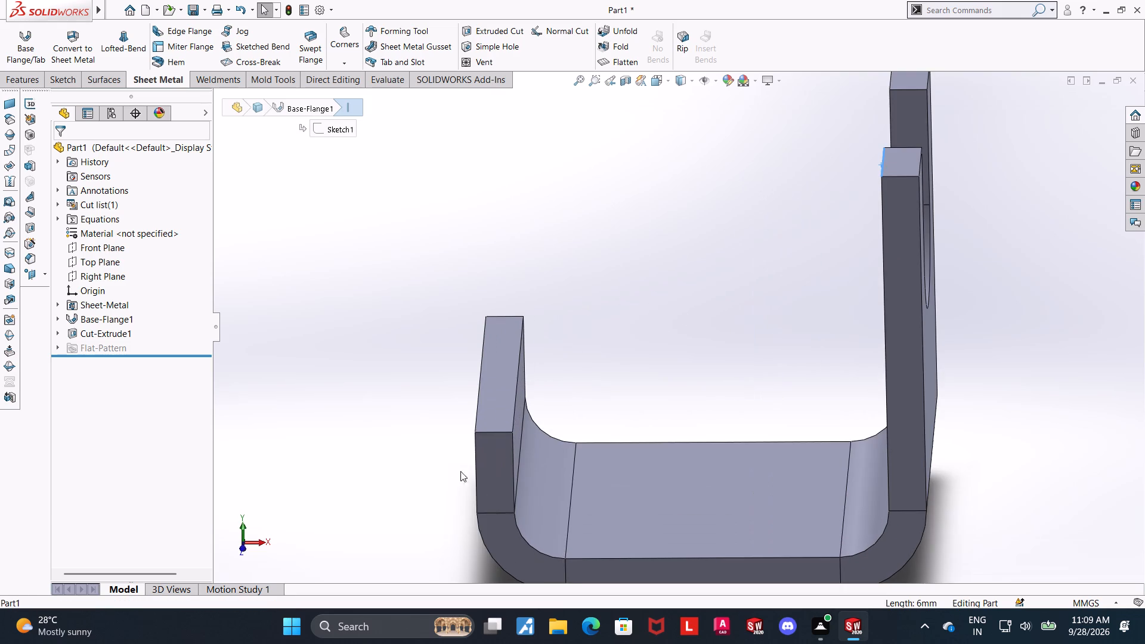
click(507, 454)
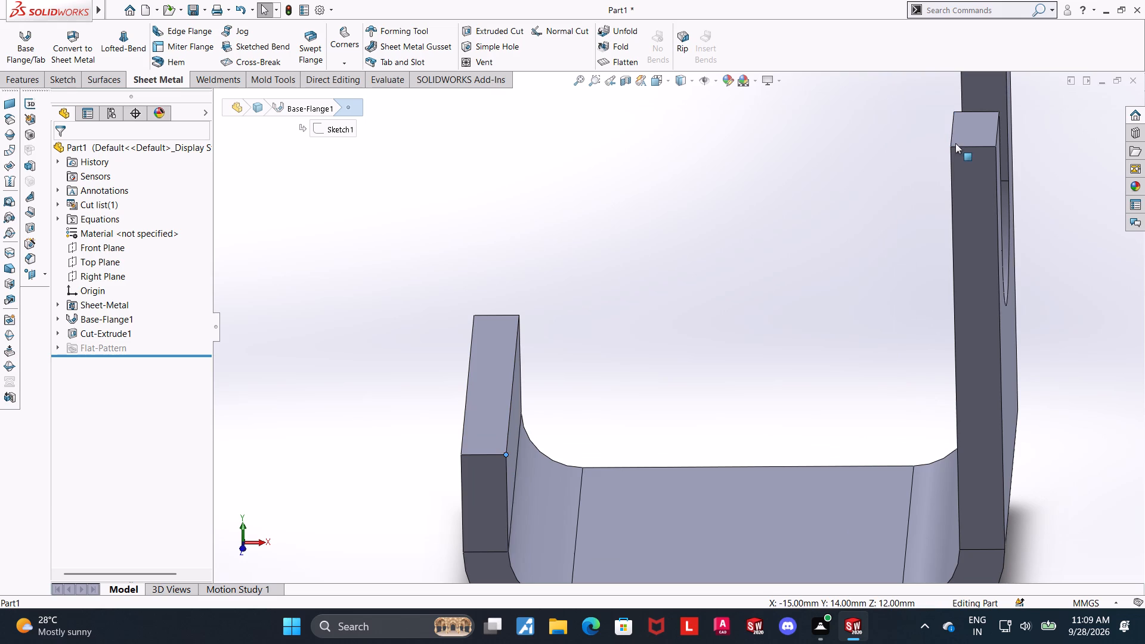
click(951, 148)
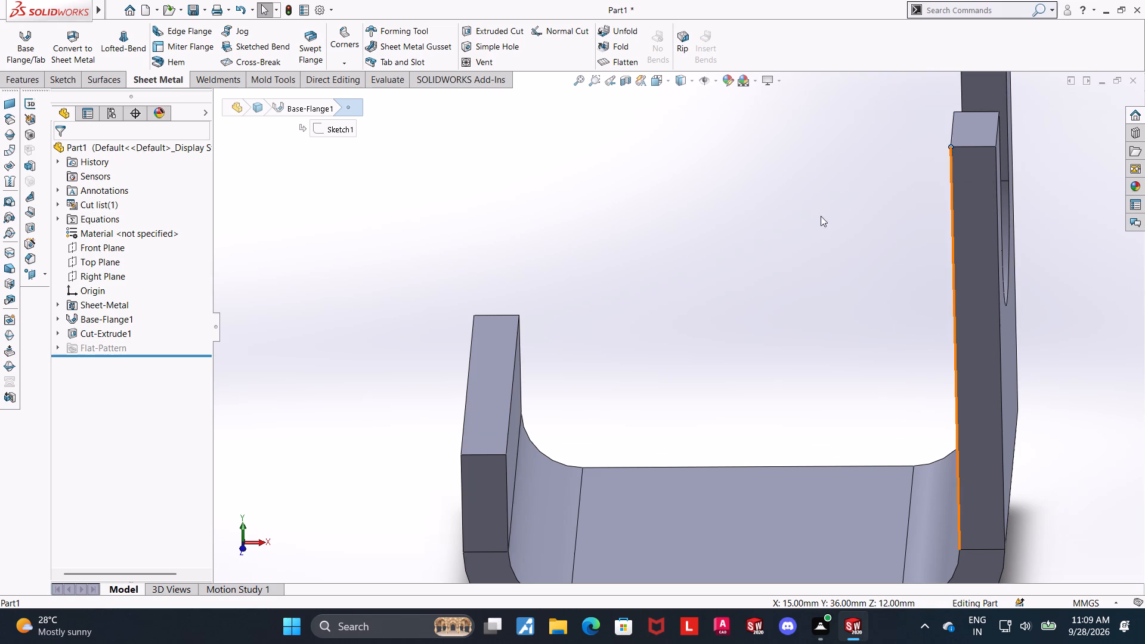
scroll(811, 230, up, 3)
click(1004, 416)
Examine the bracket's flat base and rounded bends up close and from several angles.
middle_drag(968, 445, 963, 481)
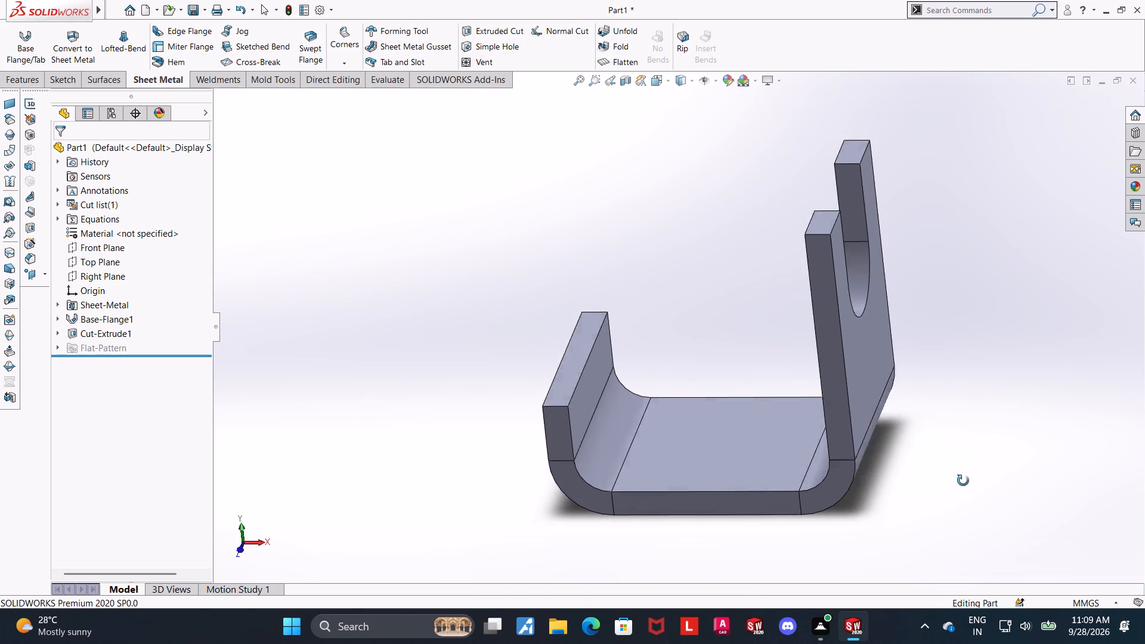
middle_drag(963, 481, 966, 481)
scroll(965, 478, down, 1)
scroll(849, 469, down, 2)
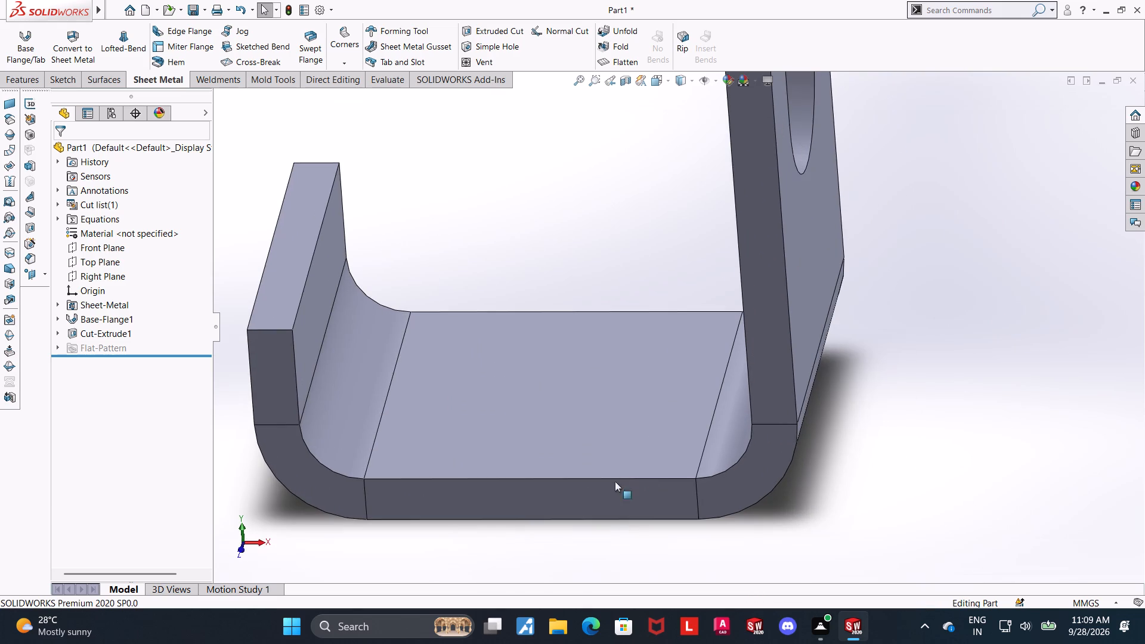
middle_drag(614, 474, 631, 415)
scroll(608, 461, up, 4)
middle_drag(752, 421, 740, 425)
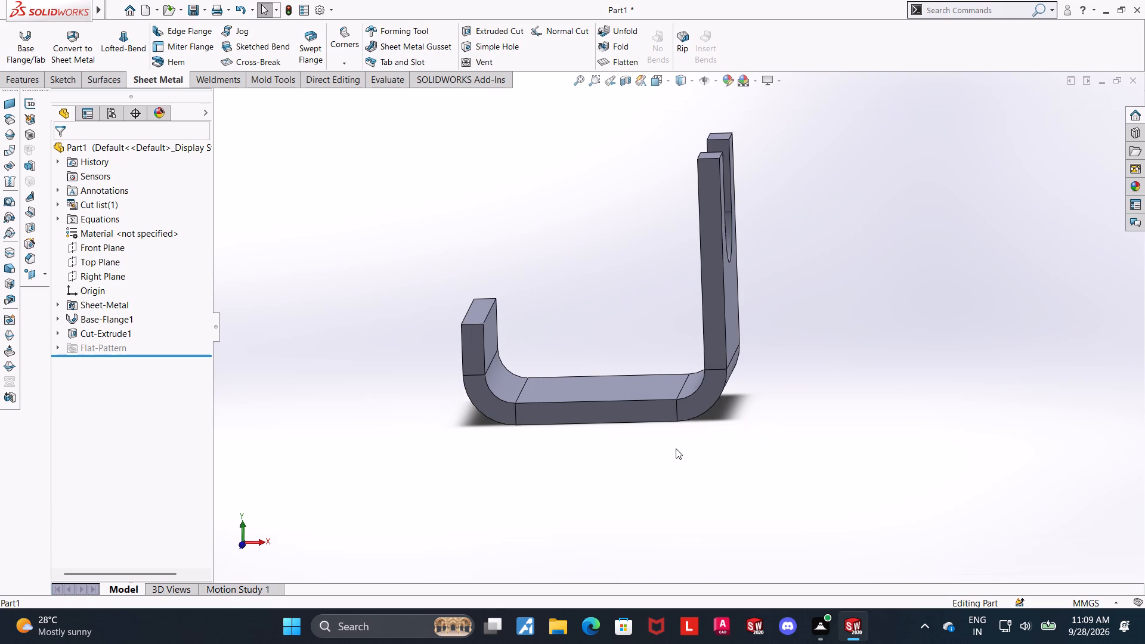
middle_click(672, 387)
scroll(683, 349, up, 1)
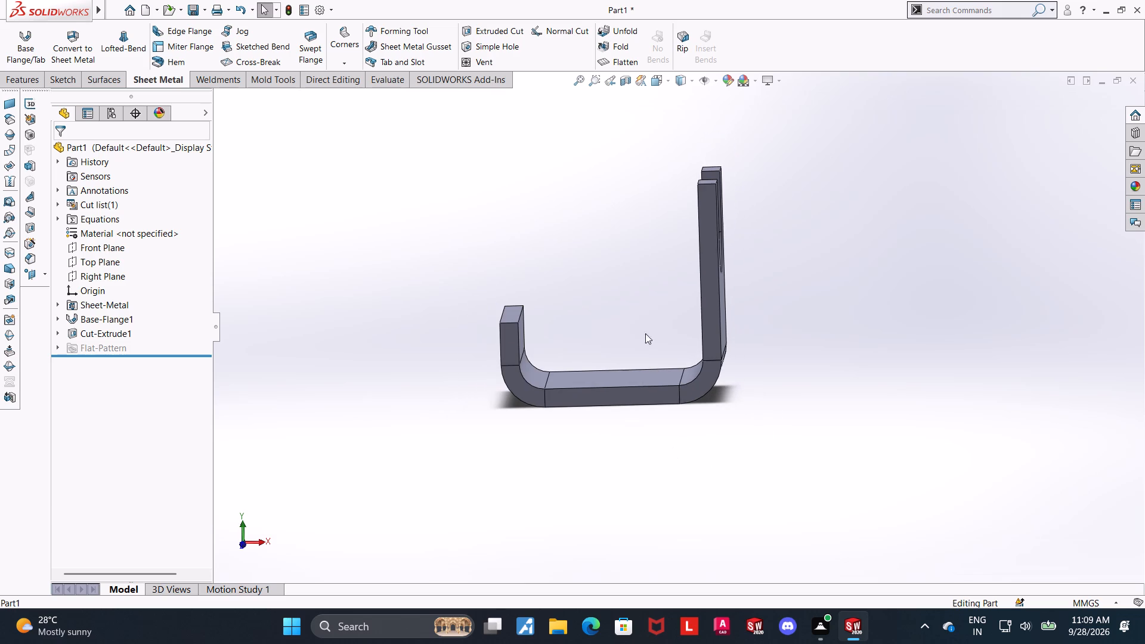
Show the dimensions of the base flange's profile sketch and examine them in the Front view.
click(60, 316)
click(114, 336)
scroll(532, 414, down, 3)
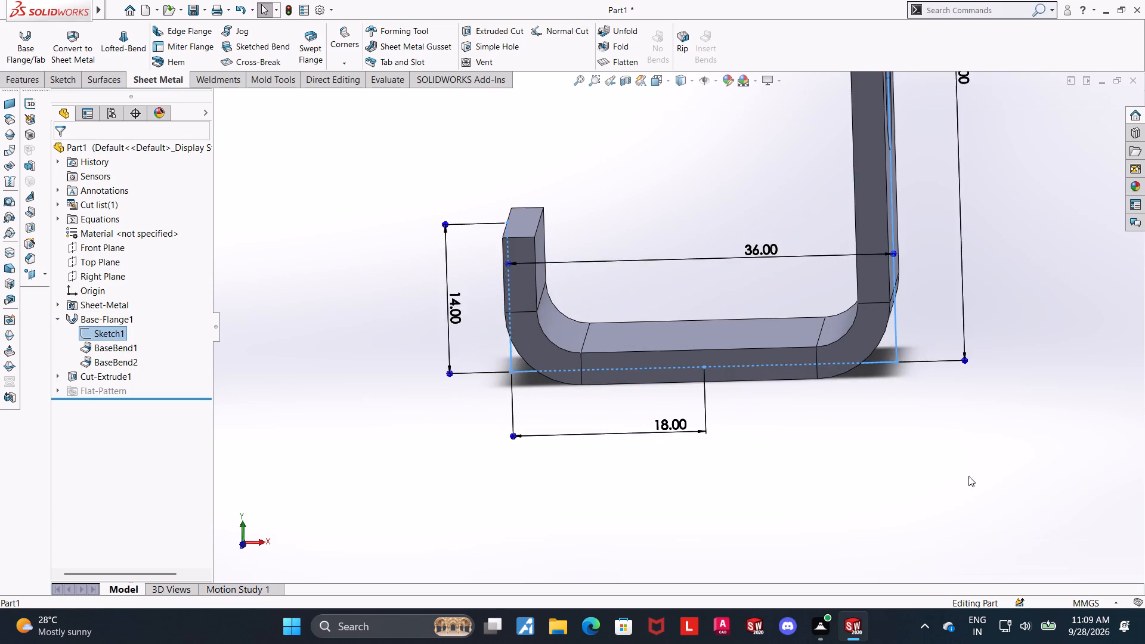
middle_drag(1028, 391, 1028, 381)
click(651, 84)
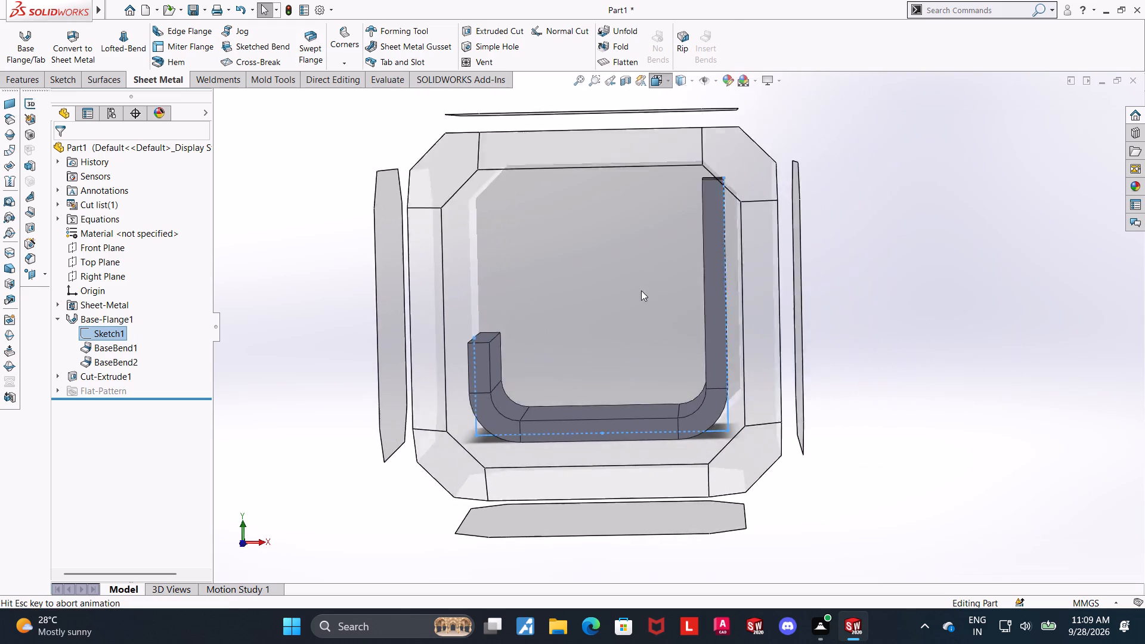
click(543, 379)
scroll(949, 505, up, 2)
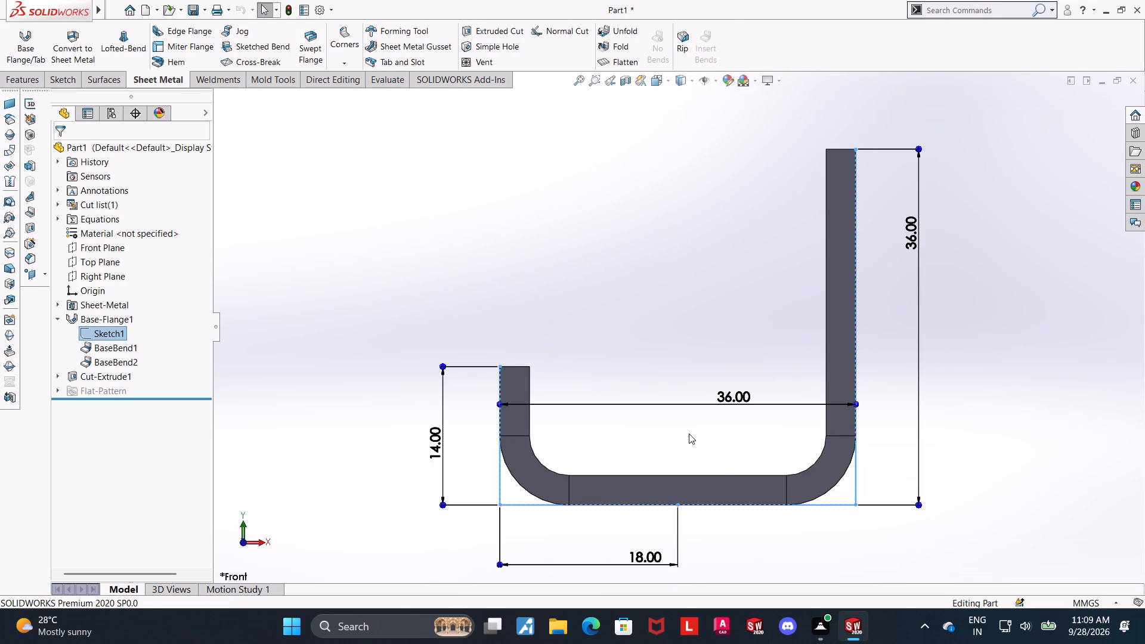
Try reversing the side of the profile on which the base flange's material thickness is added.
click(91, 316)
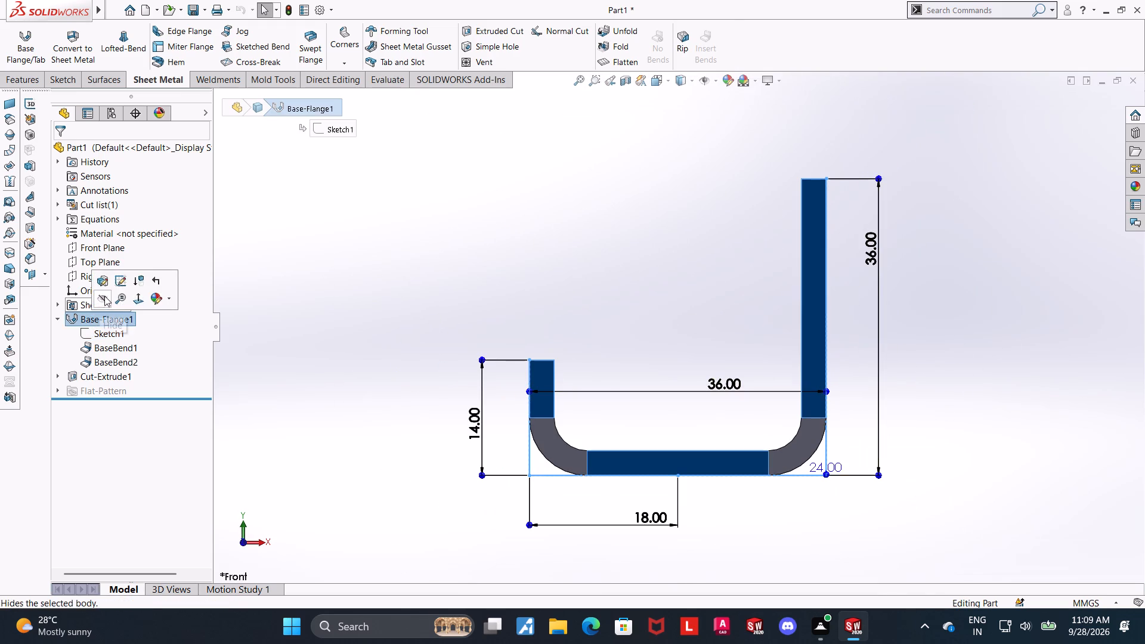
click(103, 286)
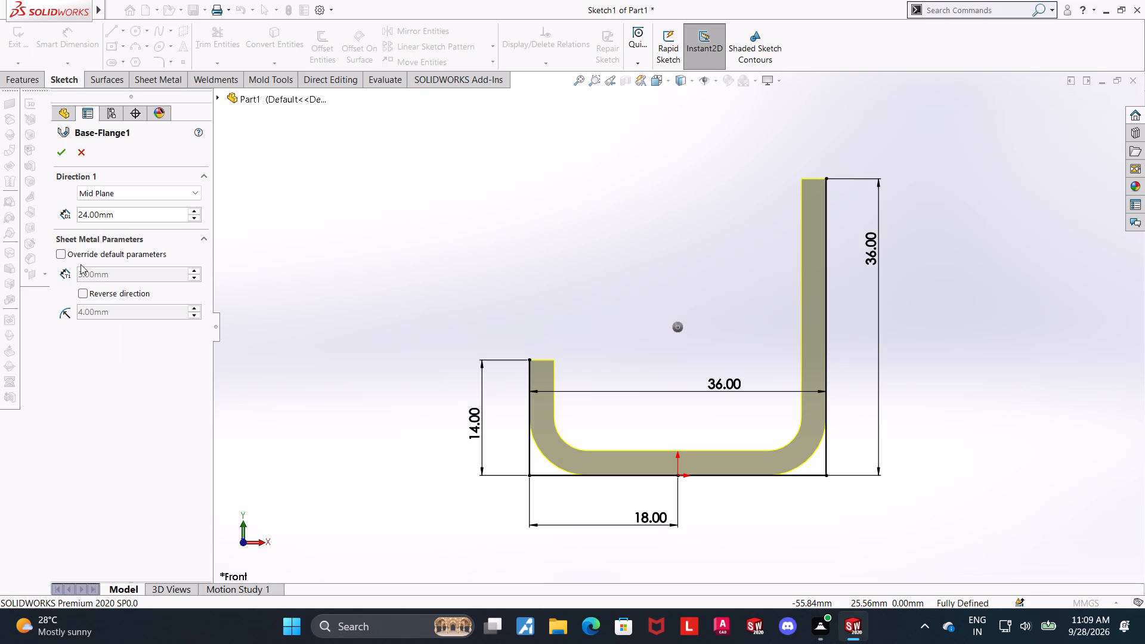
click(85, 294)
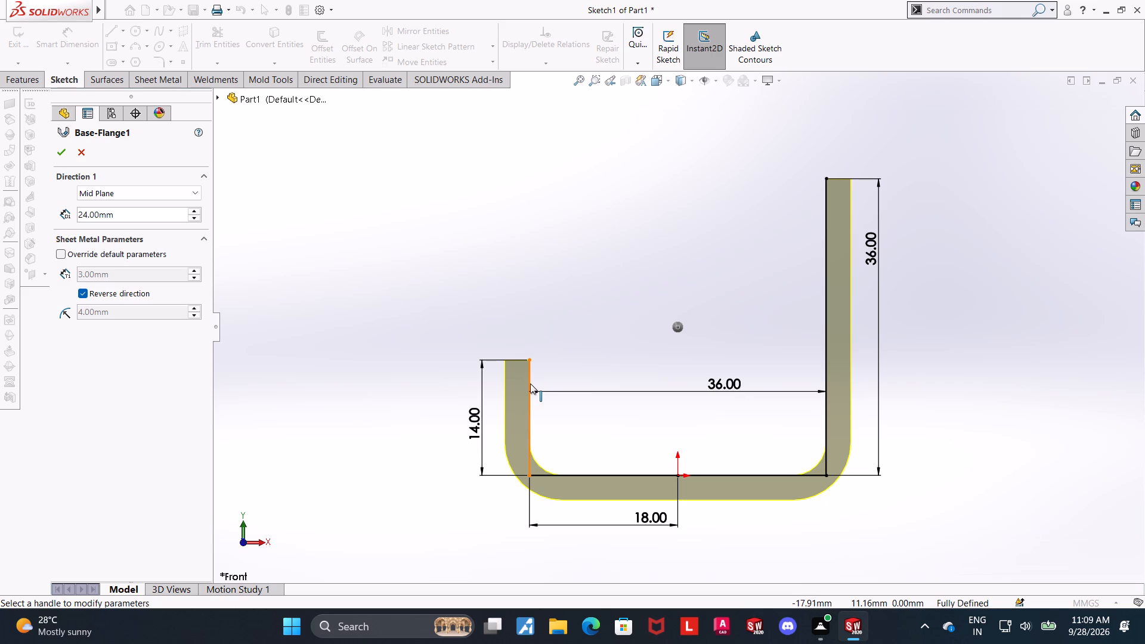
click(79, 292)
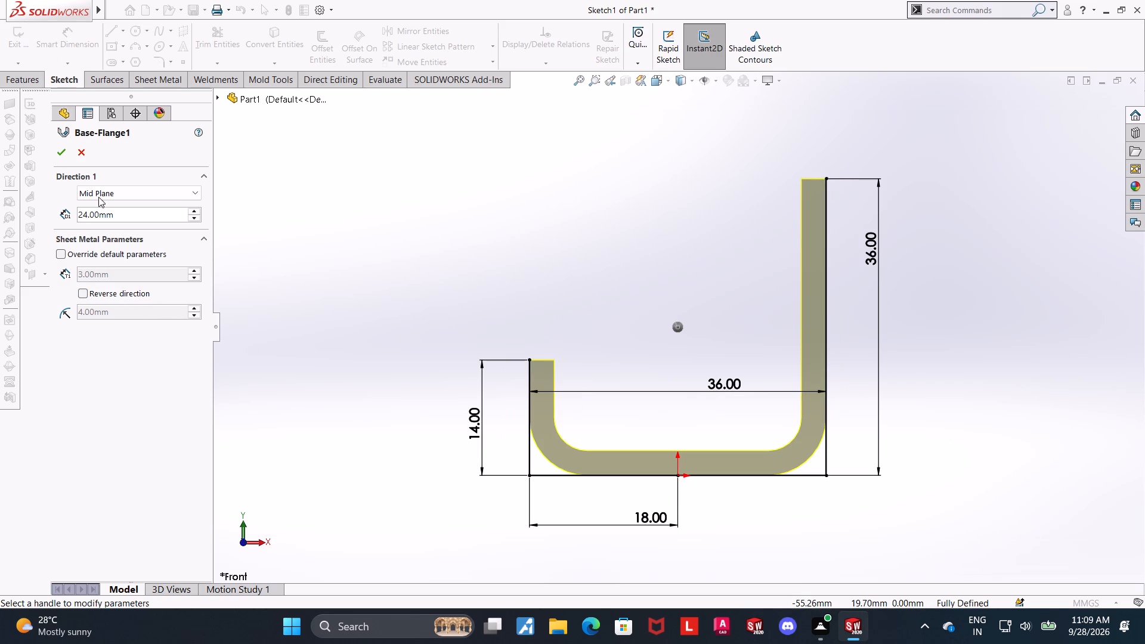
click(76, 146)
In the base flange's profile sketch, set the overall distance between the two upright walls to 36+6, giving 42 mm.
click(103, 335)
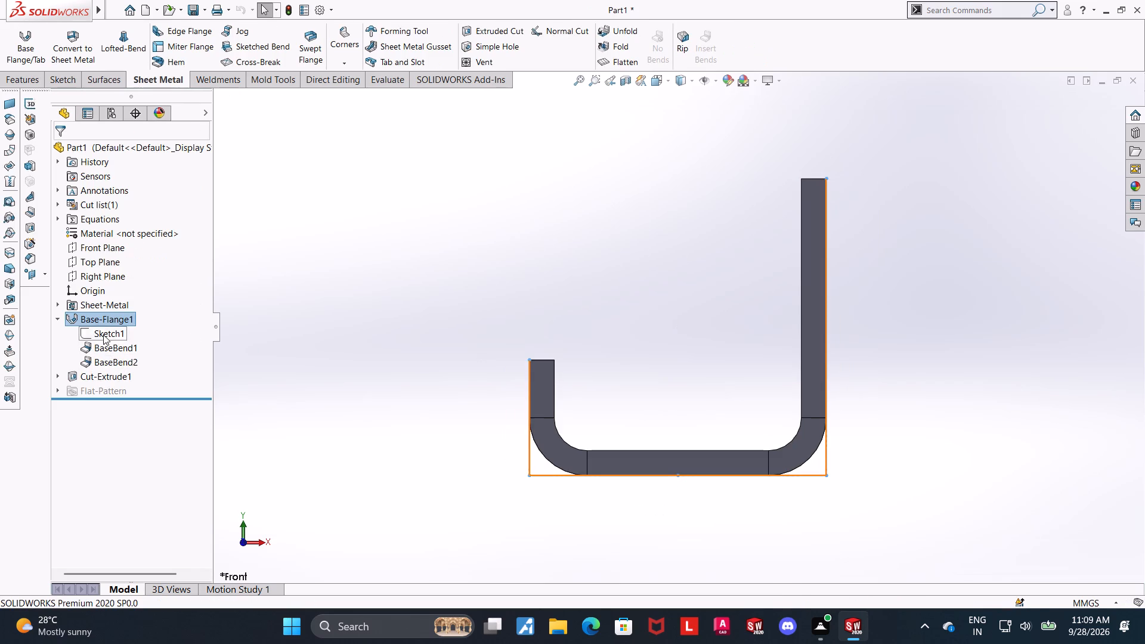
click(112, 302)
double_click(700, 388)
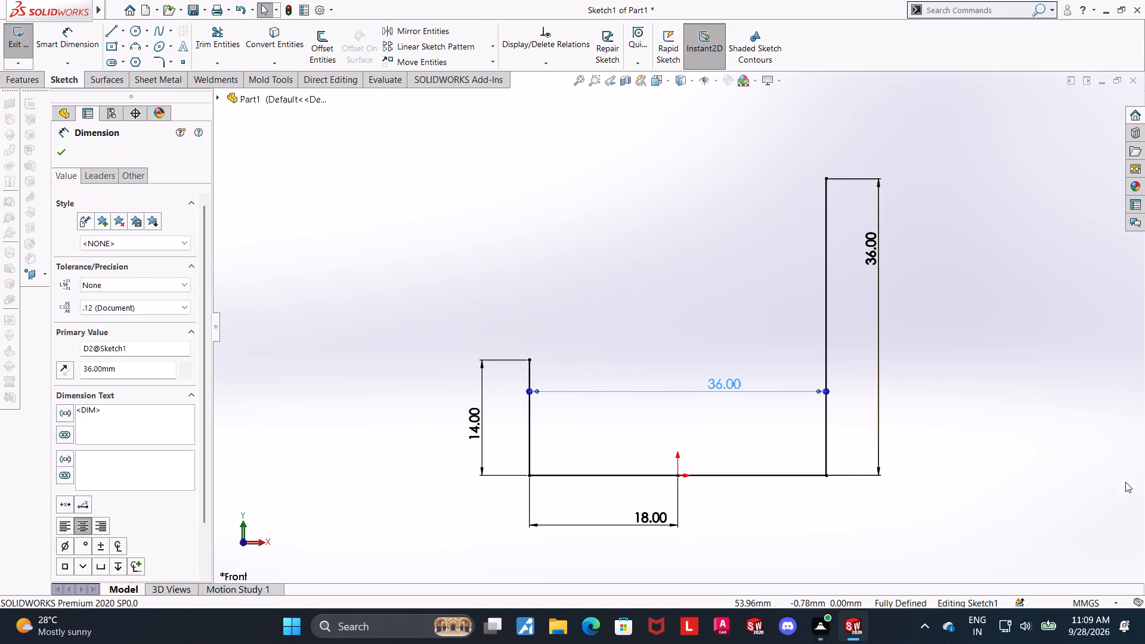
double_click(735, 377)
text(36)
key(shift+plus)
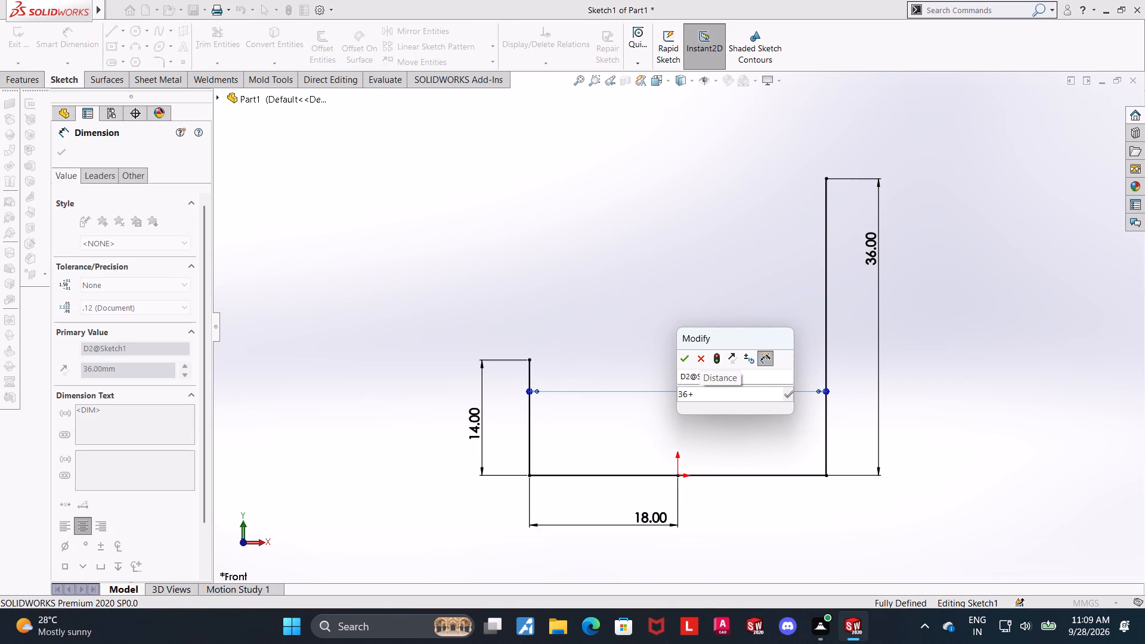
key(6)
key(Return)
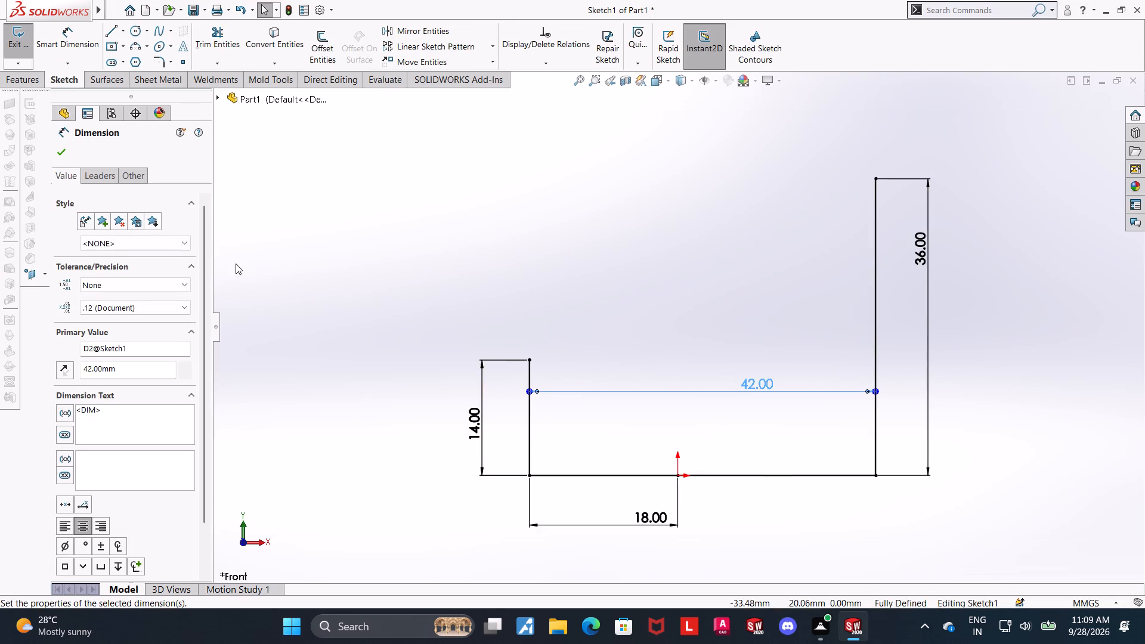
click(660, 340)
scroll(845, 450, up, 2)
scroll(887, 418, down, 1)
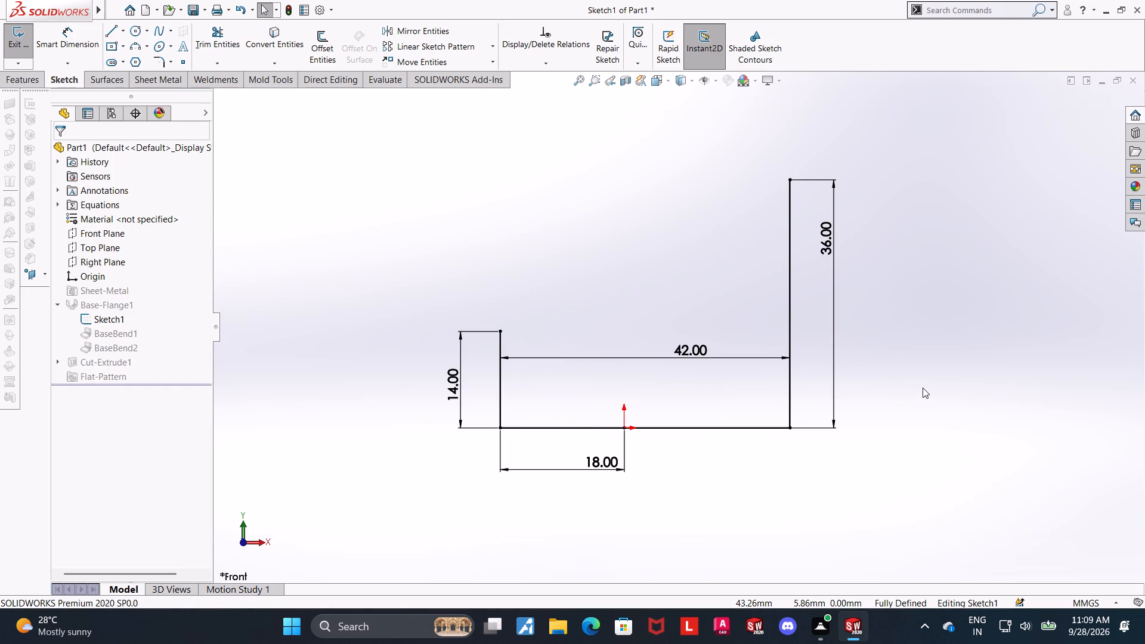
click(923, 388)
Set the distance from the shorter wall to the origin to 42/2, giving 21 mm, and exit the sketch.
double_click(590, 463)
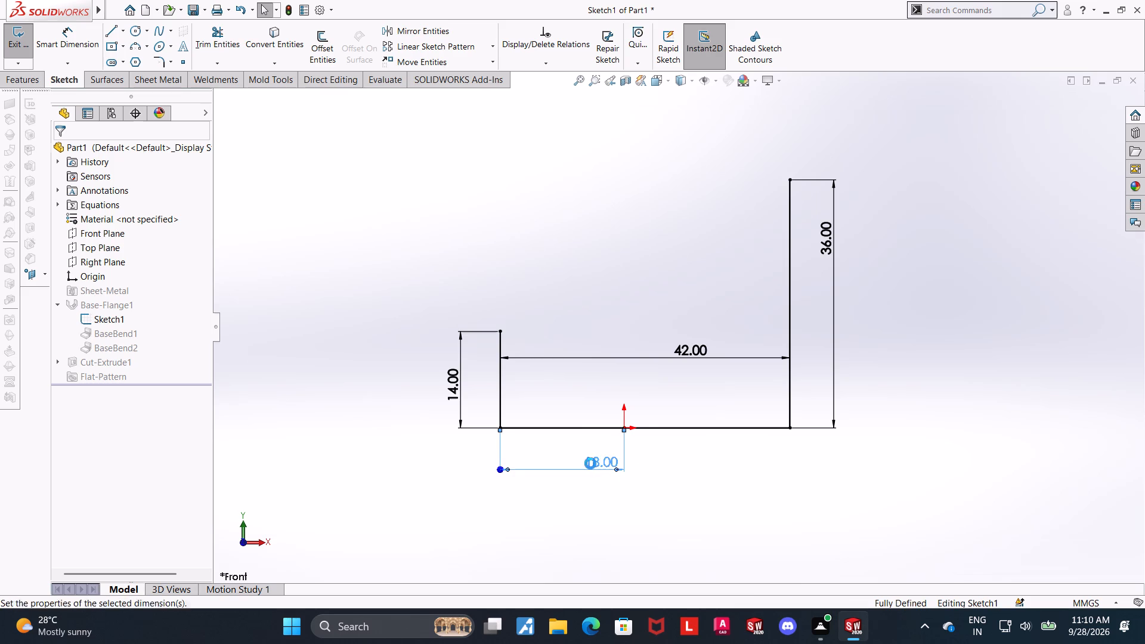
text(42/2)
key(Return)
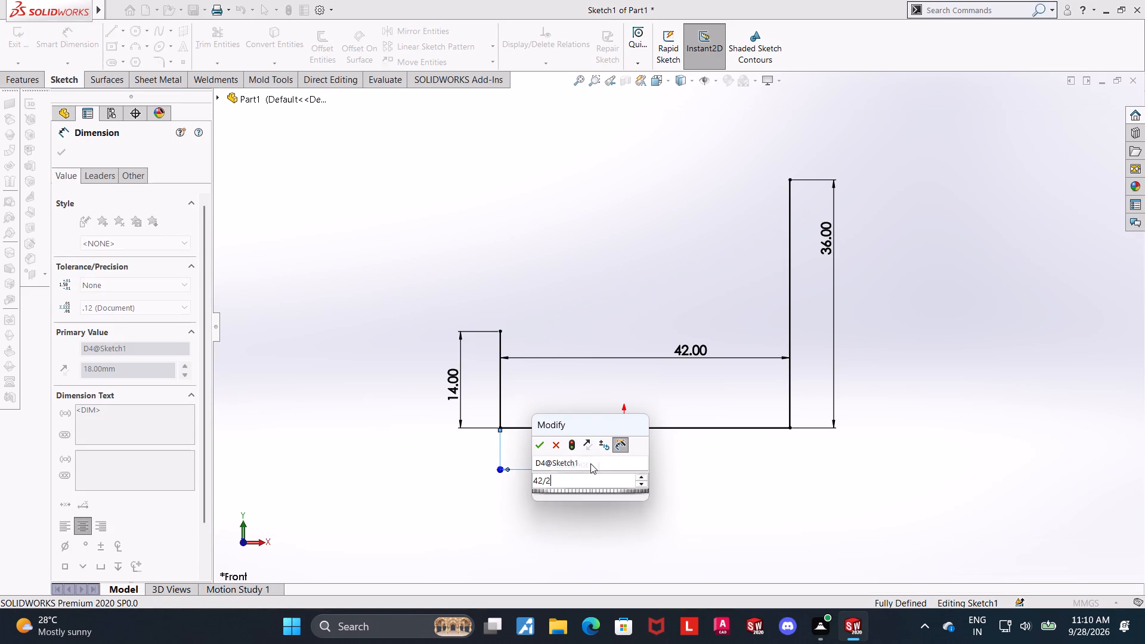
click(63, 162)
click(63, 158)
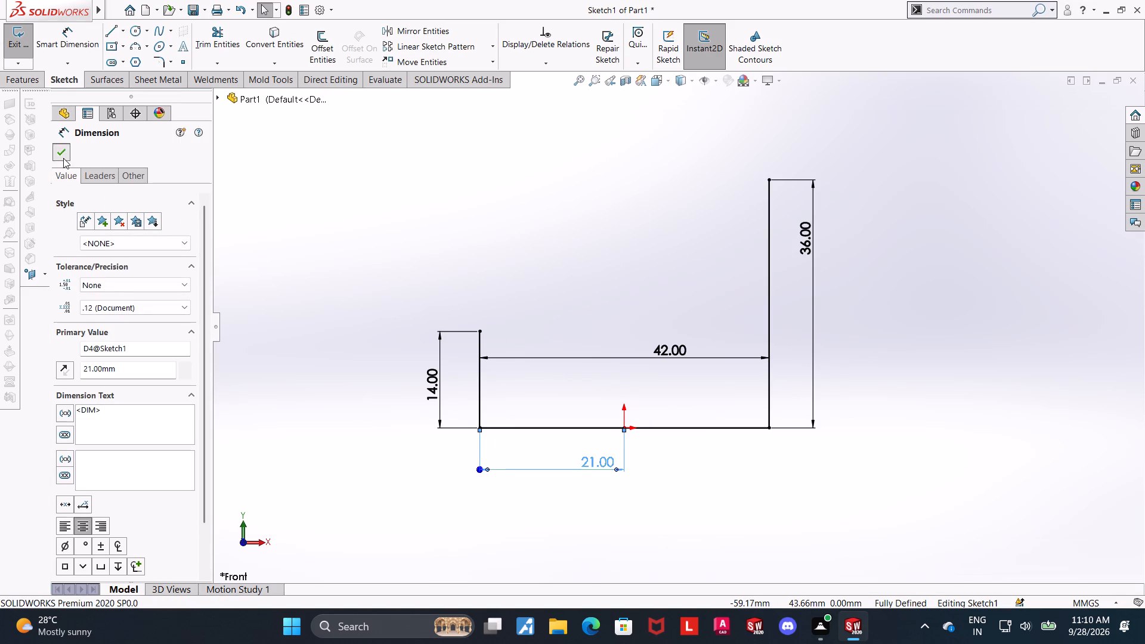
click(994, 328)
click(30, 36)
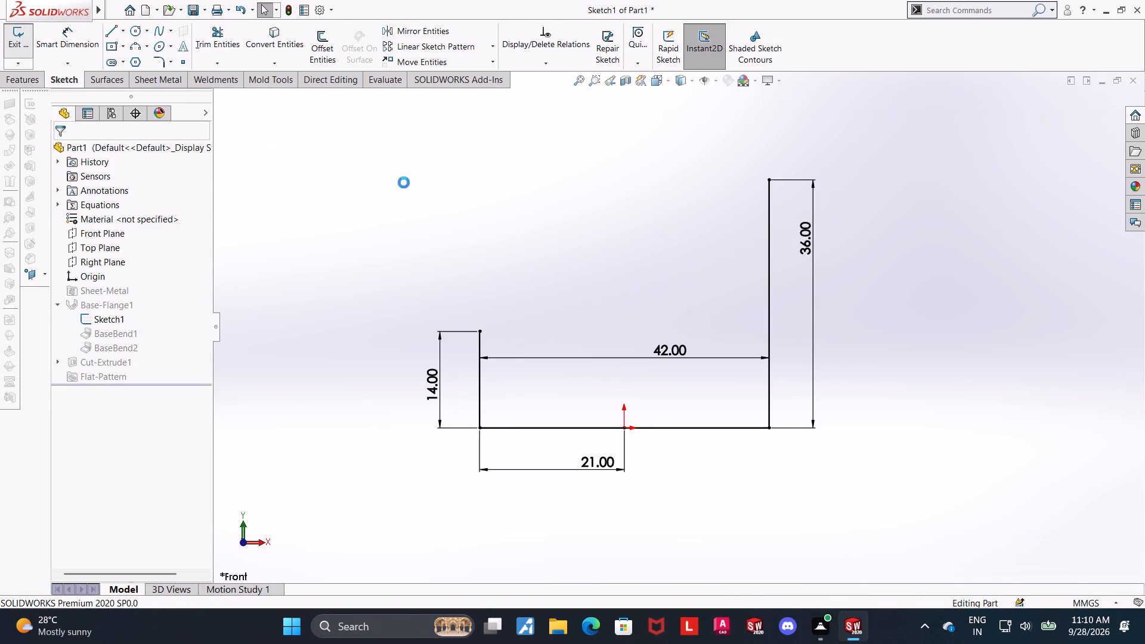
Examine the widened bracket against its profile dimensions, checking the walls, bends and slot from several angles.
click(101, 328)
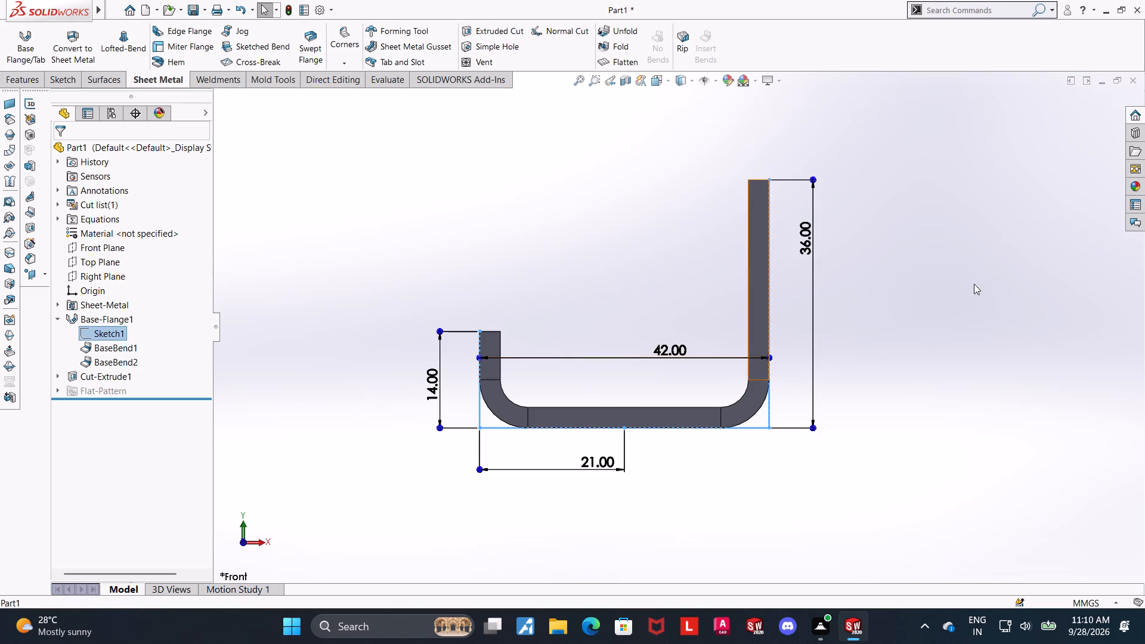
middle_drag(989, 304, 987, 319)
scroll(985, 320, up, 1)
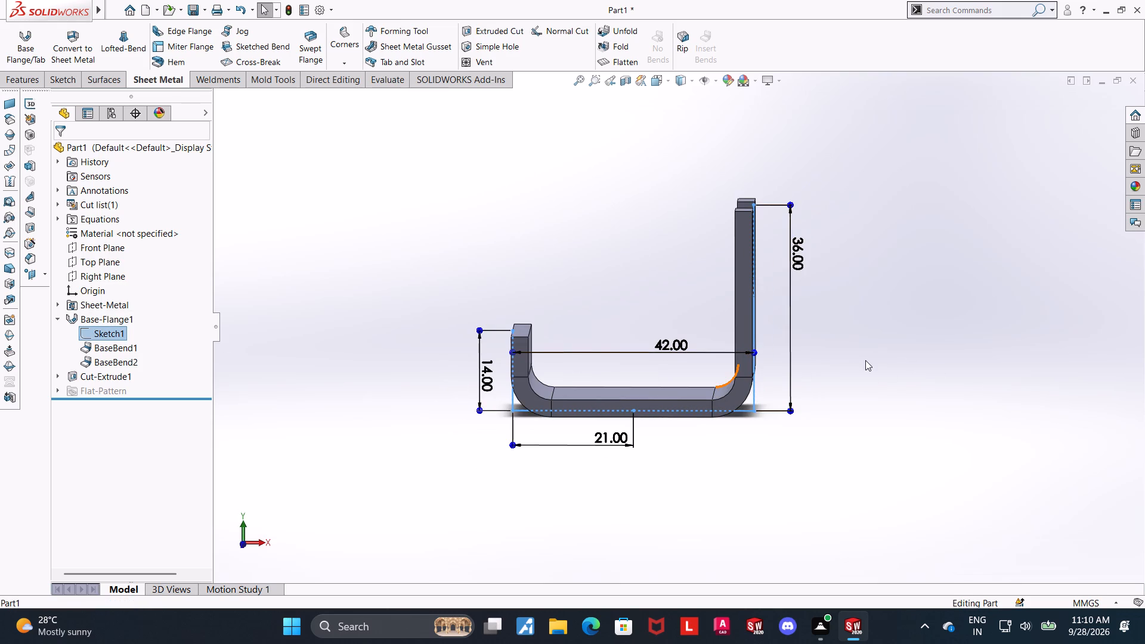
middle_drag(881, 396, 884, 382)
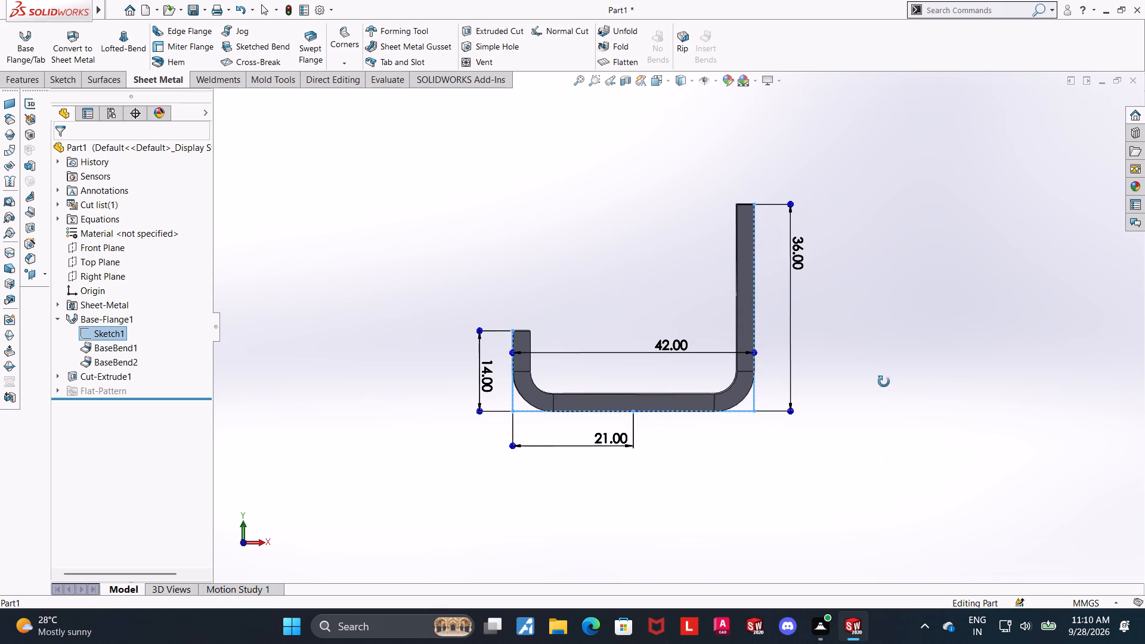
middle_drag(884, 382, 884, 381)
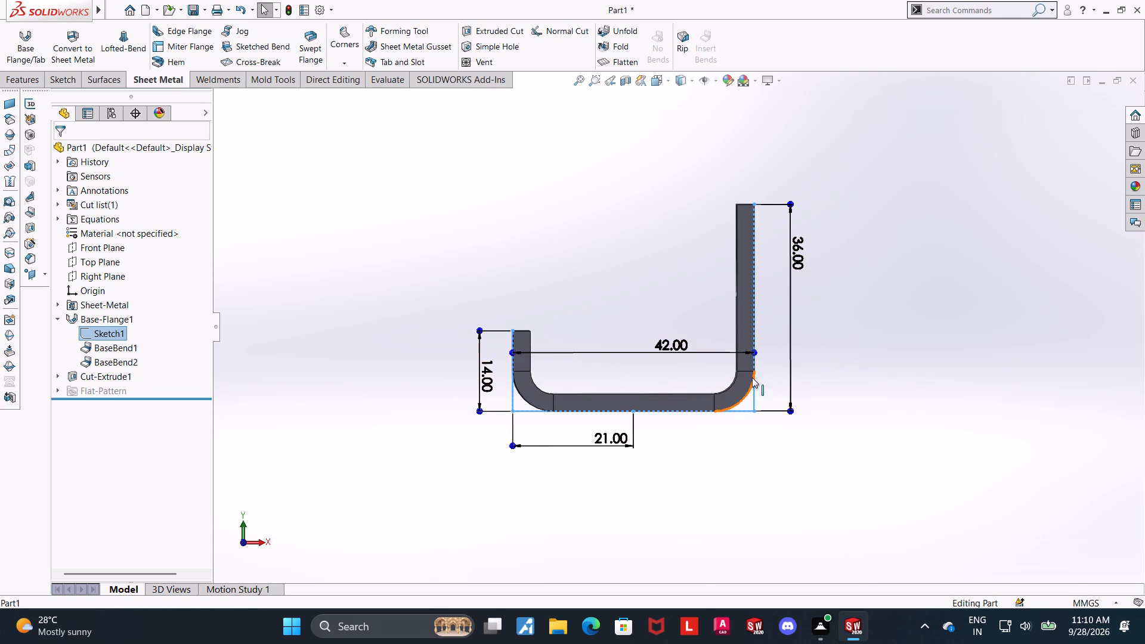
scroll(702, 349, down, 3)
scroll(440, 336, up, 1)
middle_drag(432, 382, 431, 408)
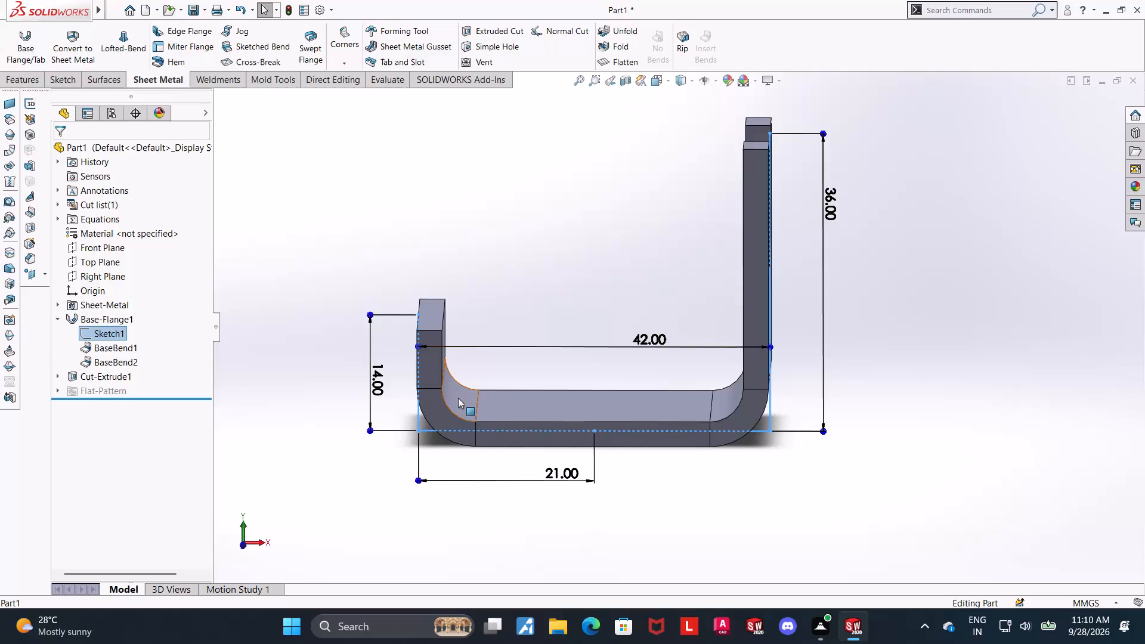
click(61, 316)
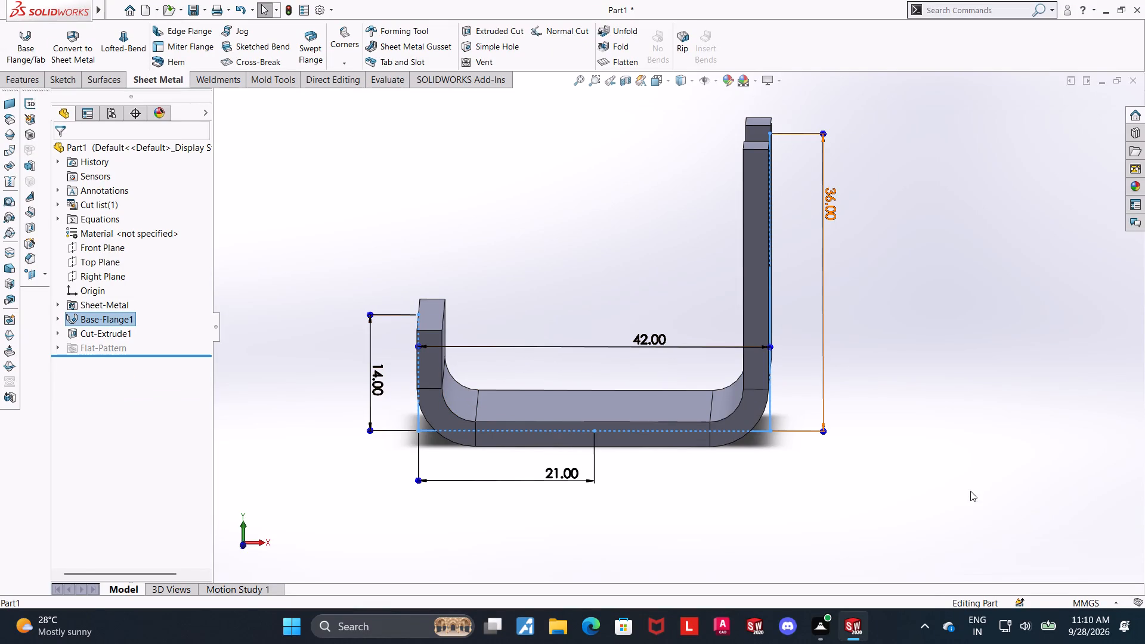
middle_drag(779, 426, 794, 417)
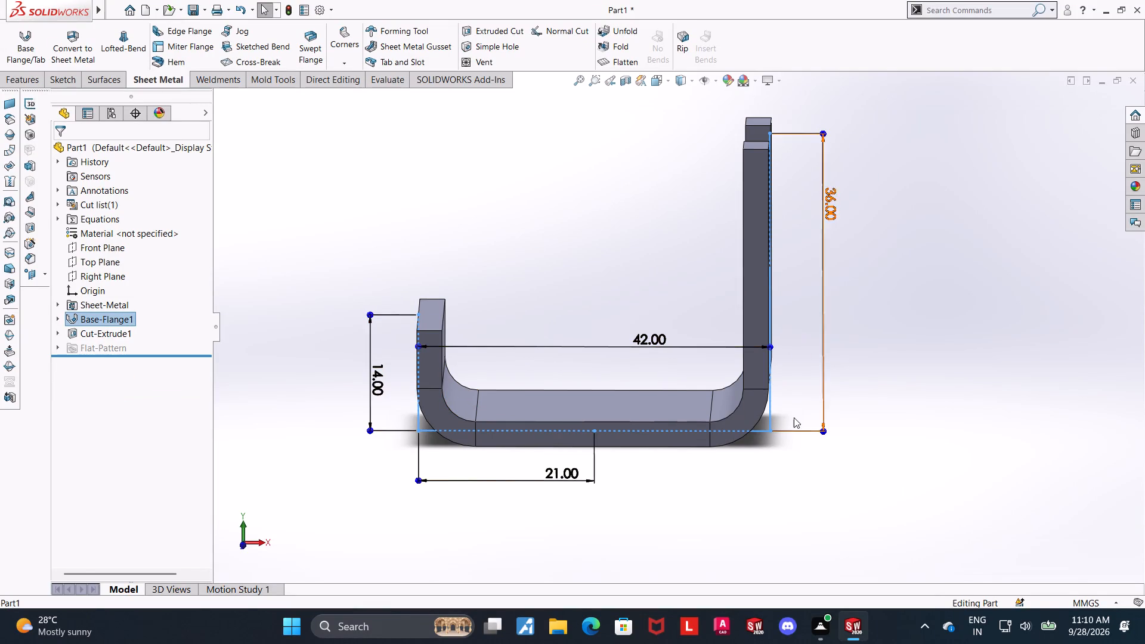
middle_drag(794, 417, 881, 374)
scroll(846, 387, up, 1)
click(985, 303)
middle_drag(835, 352, 832, 389)
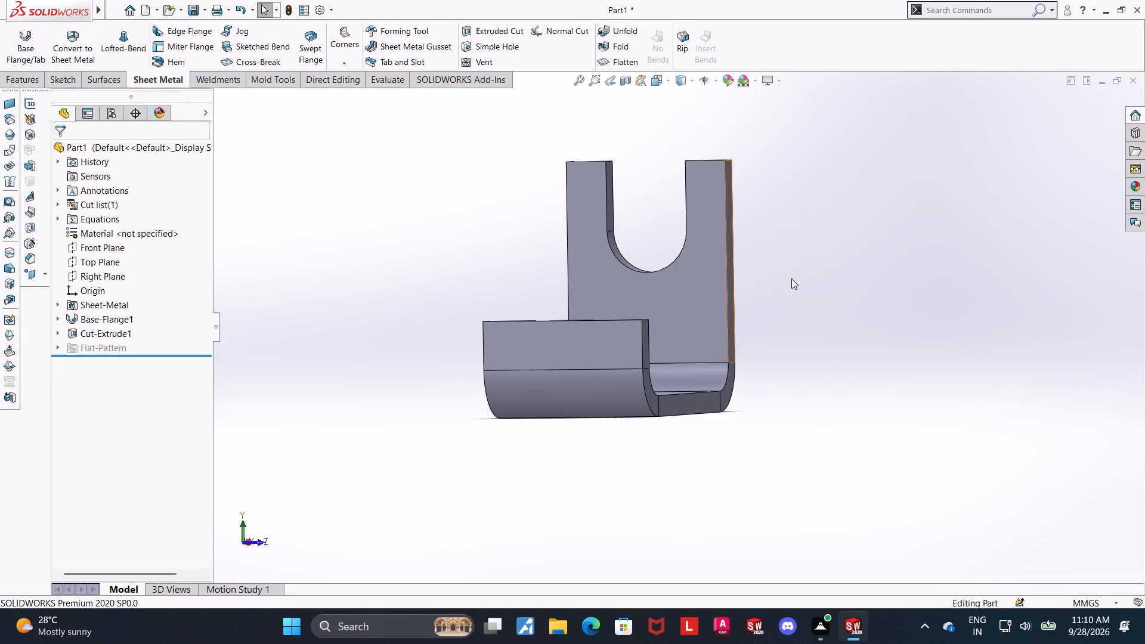
scroll(877, 283, up, 3)
scroll(760, 185, up, 1)
scroll(752, 200, down, 2)
scroll(783, 324, up, 1)
middle_drag(770, 330, 738, 344)
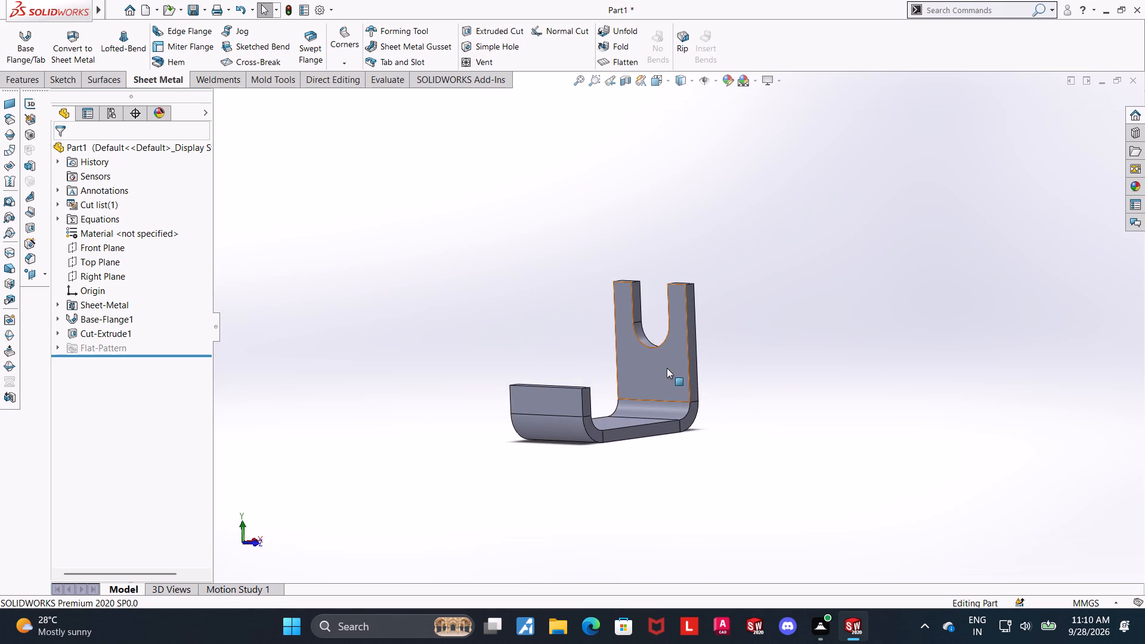
scroll(728, 373, down, 1)
scroll(803, 429, up, 1)
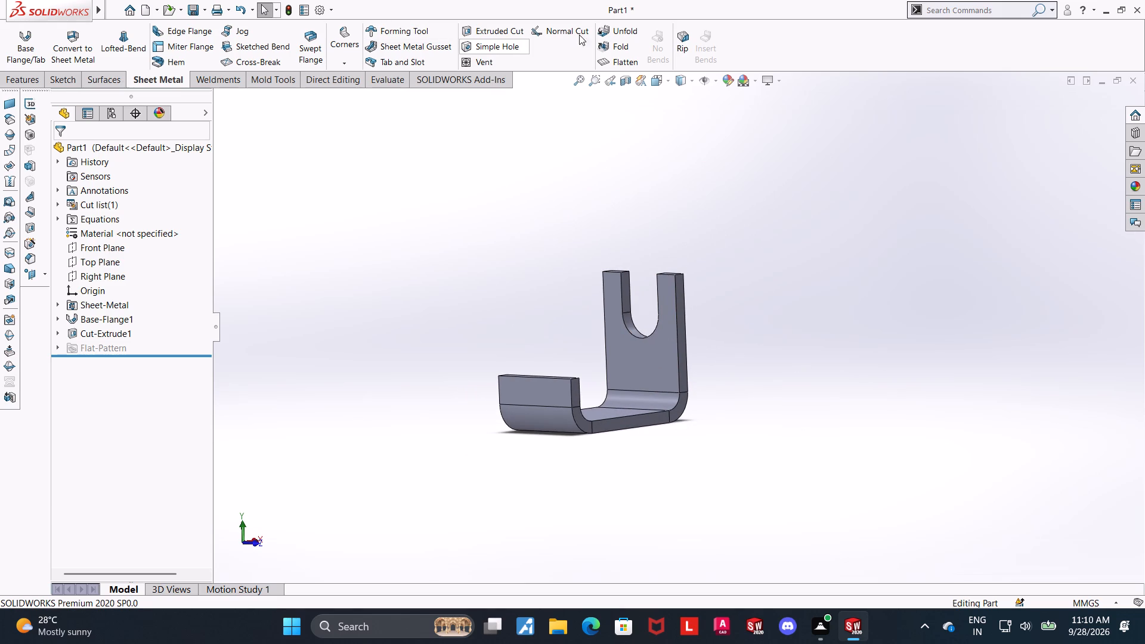
Unfold all of the bracket's bends, keeping the base's inner face fixed.
click(621, 31)
click(603, 411)
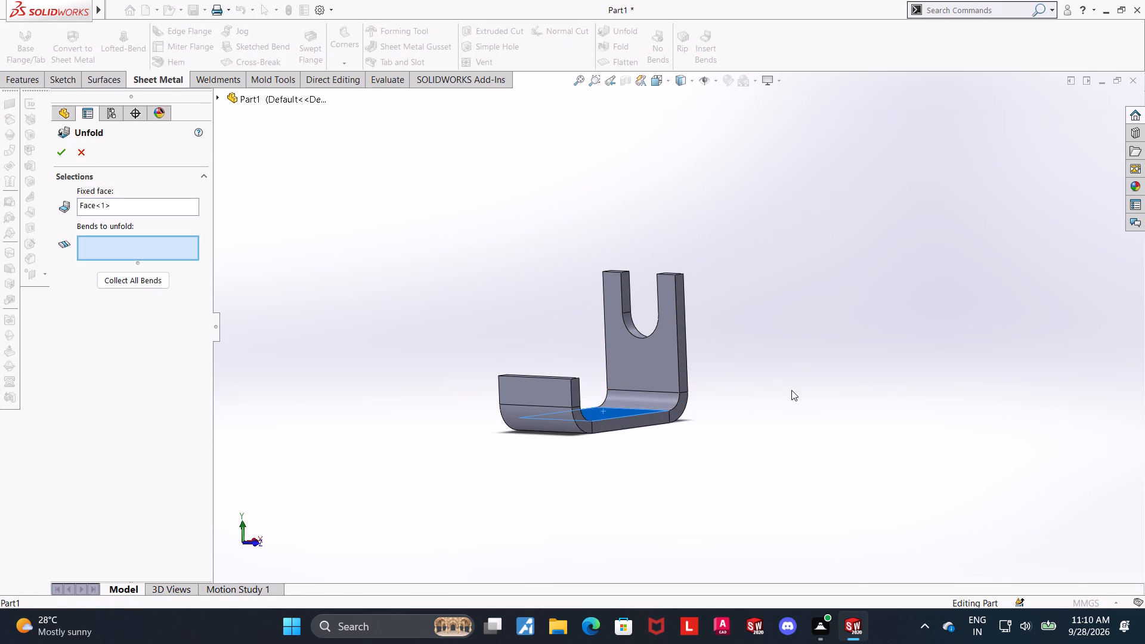
middle_drag(794, 458, 794, 468)
scroll(794, 460, up, 1)
click(123, 278)
click(62, 162)
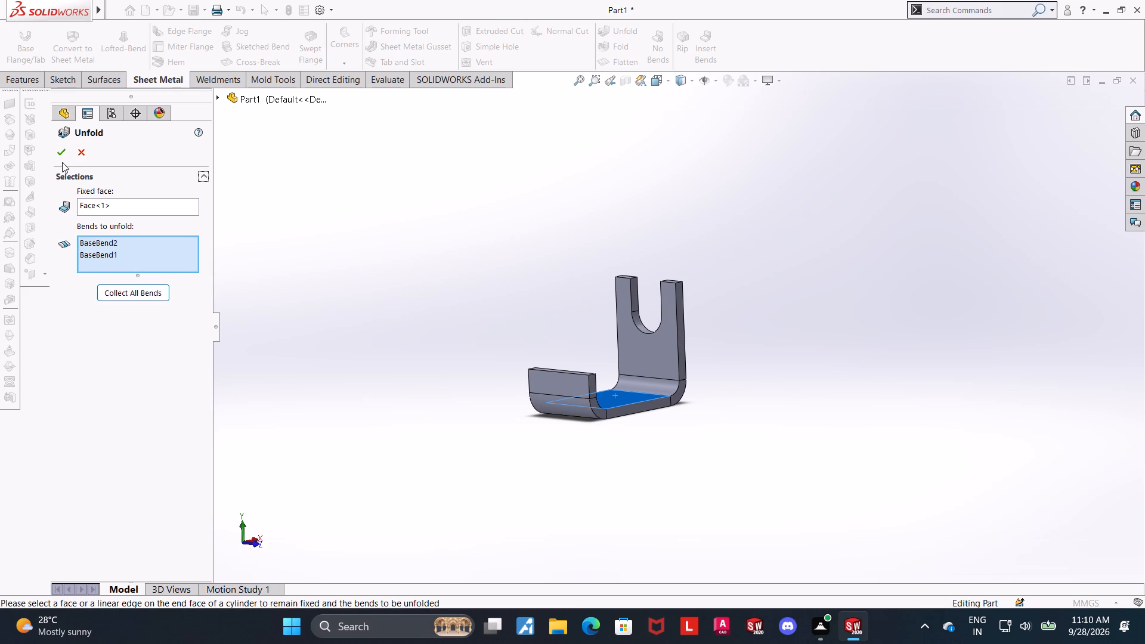
click(62, 152)
On the unfolded base face, sketch a lengthwise line from the short wall's end edge and a tangent arc of about 6.6 mm radius to the long edge.
middle_drag(444, 348, 514, 412)
scroll(527, 420, up, 1)
click(670, 395)
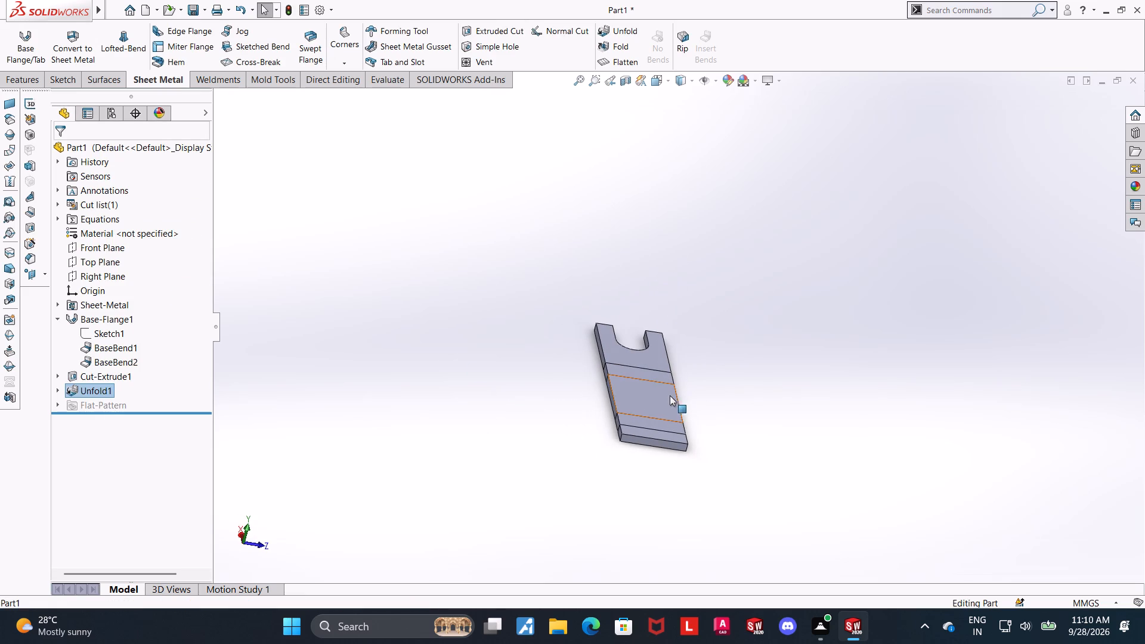
click(449, 436)
middle_drag(537, 394, 548, 460)
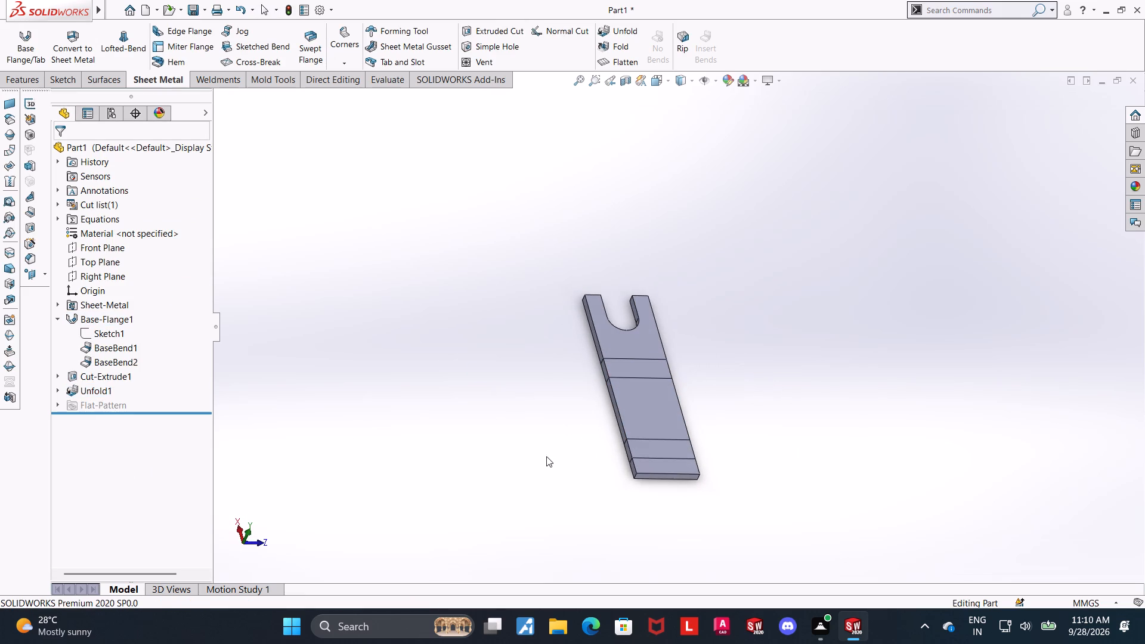
middle_drag(788, 402, 762, 500)
click(676, 414)
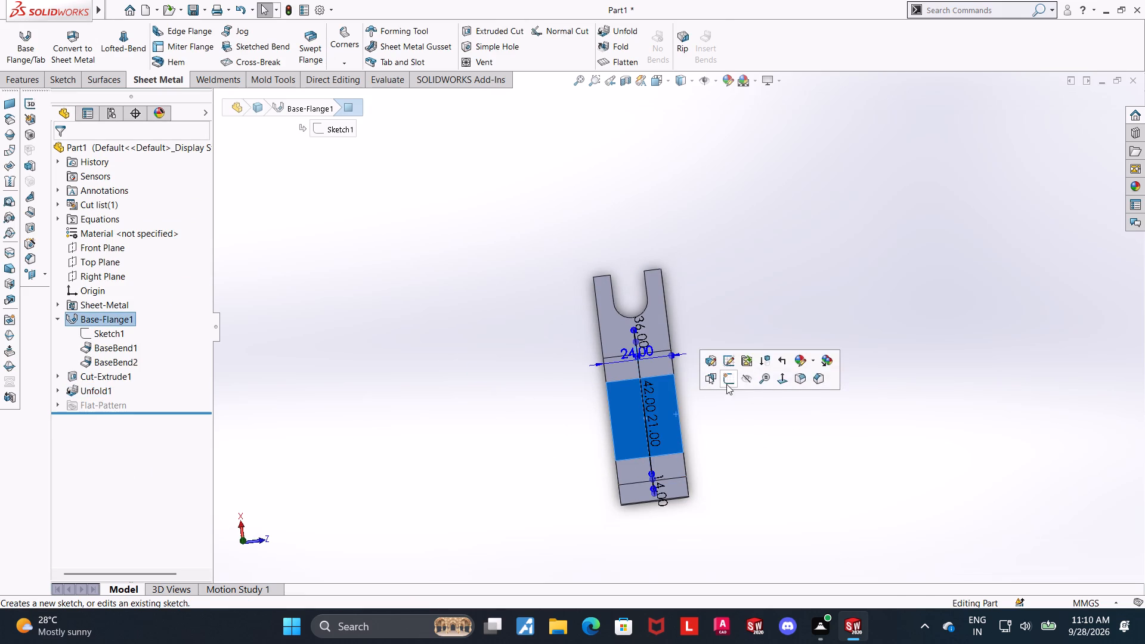
click(730, 380)
click(76, 421)
click(99, 400)
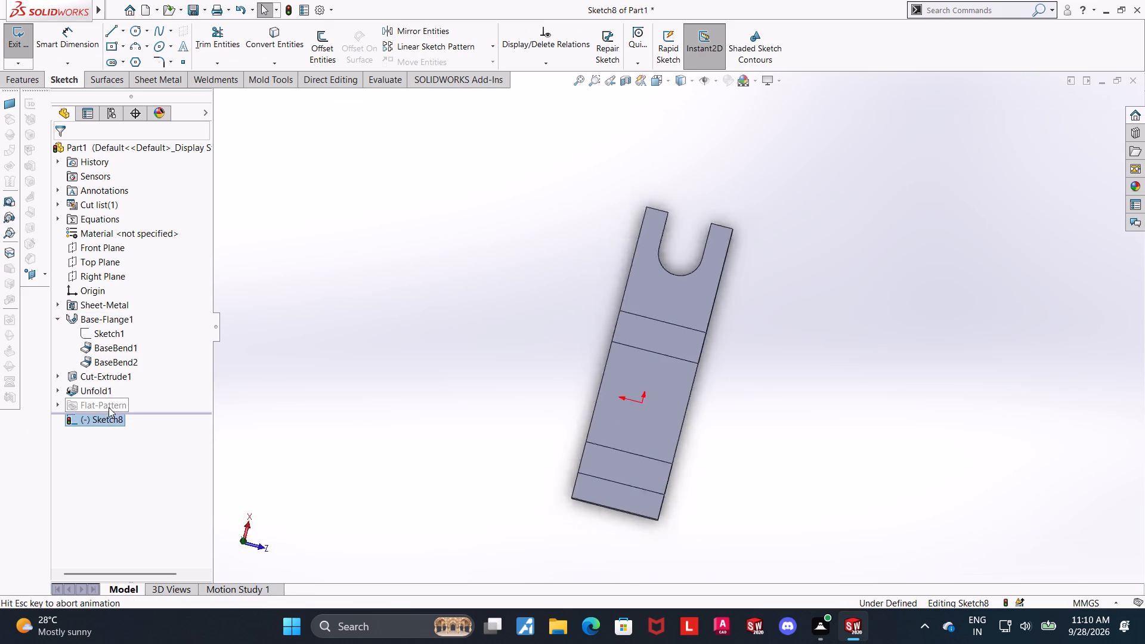
click(113, 30)
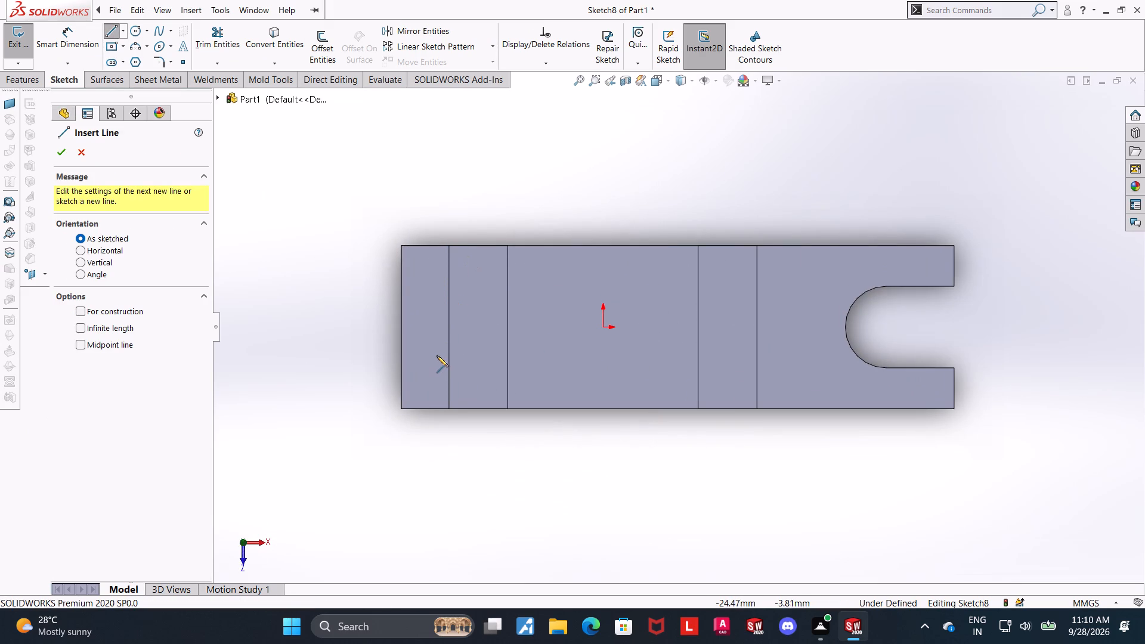
click(402, 364)
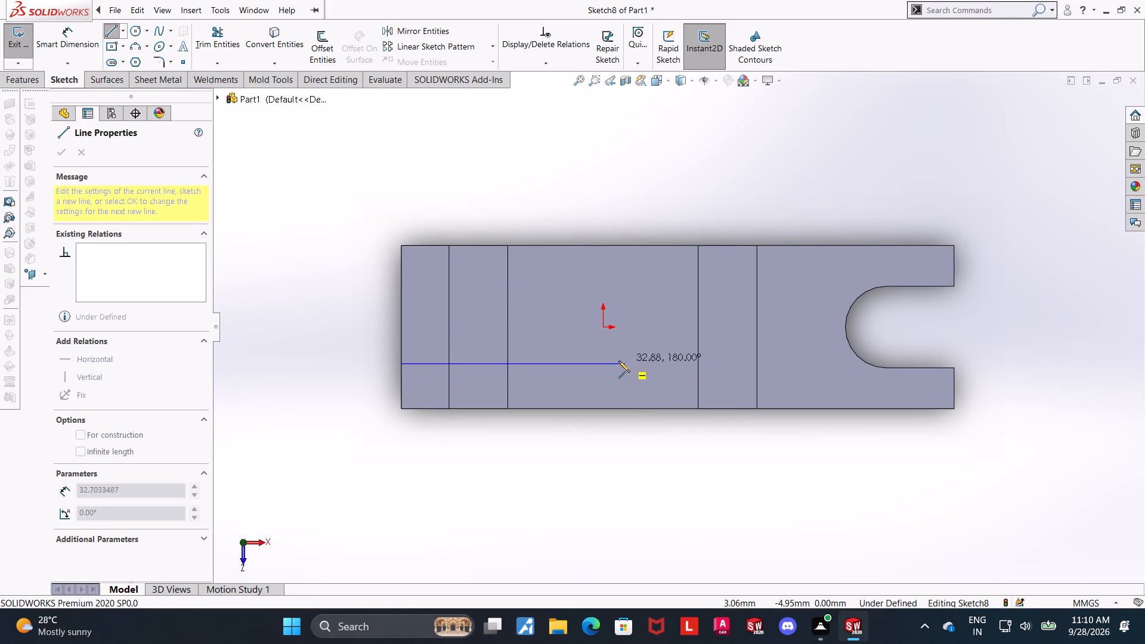
click(584, 362)
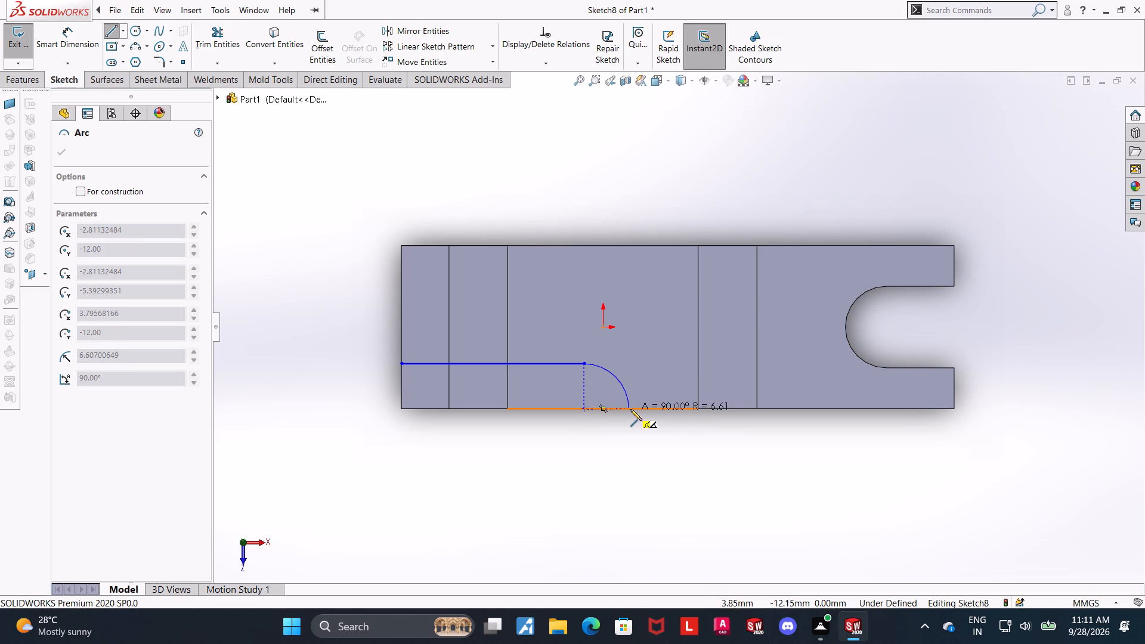
click(630, 409)
key(Escape)
key(Escape)
Dimension the distance from the short wall's end edge to the arc's endpoint on the long edge as 29 mm.
click(69, 48)
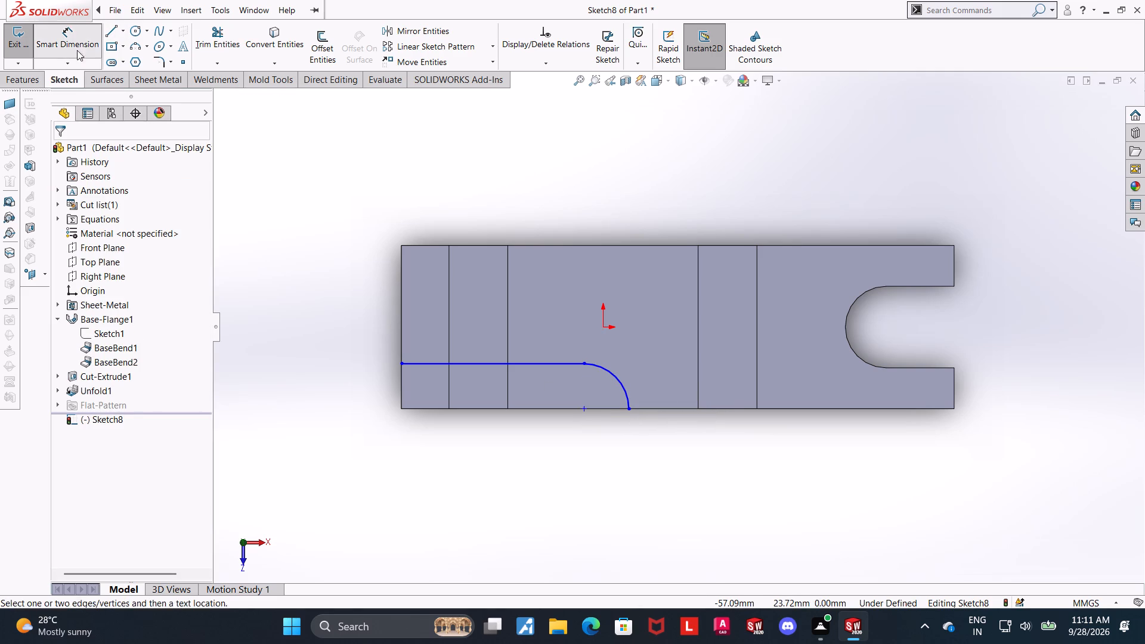
click(400, 385)
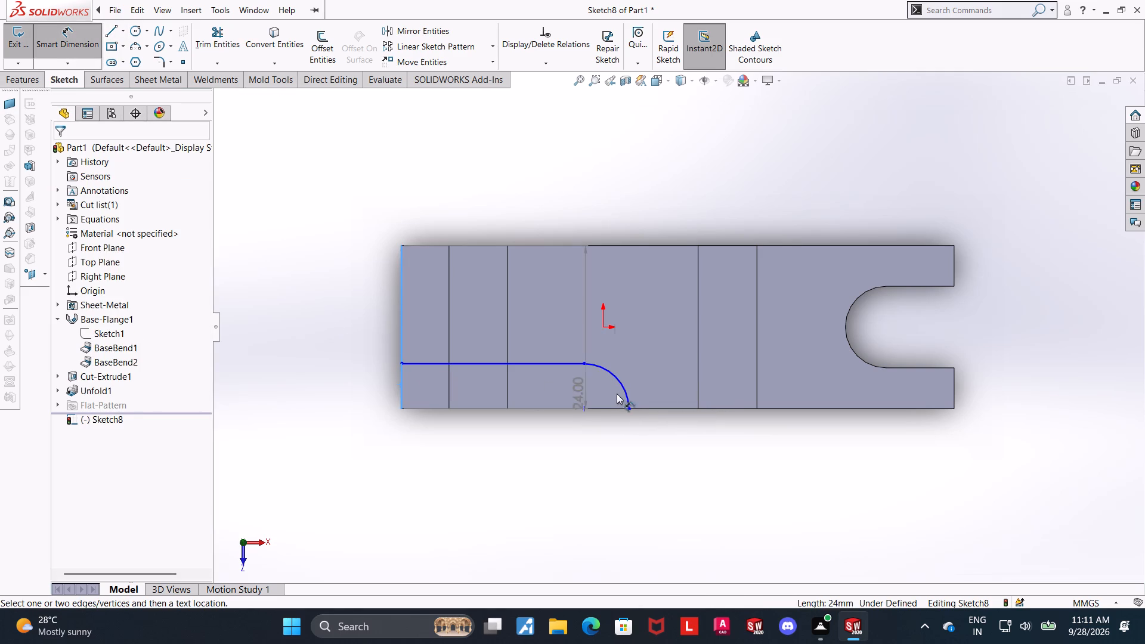
click(626, 408)
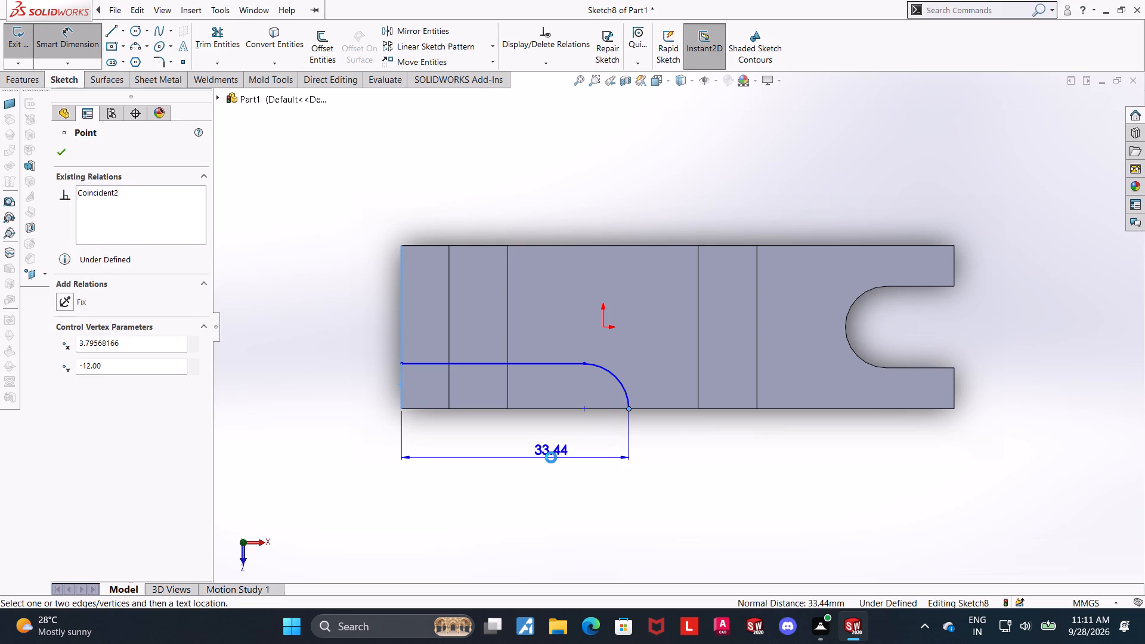
click(551, 457)
key(2)
key(9)
key(Return)
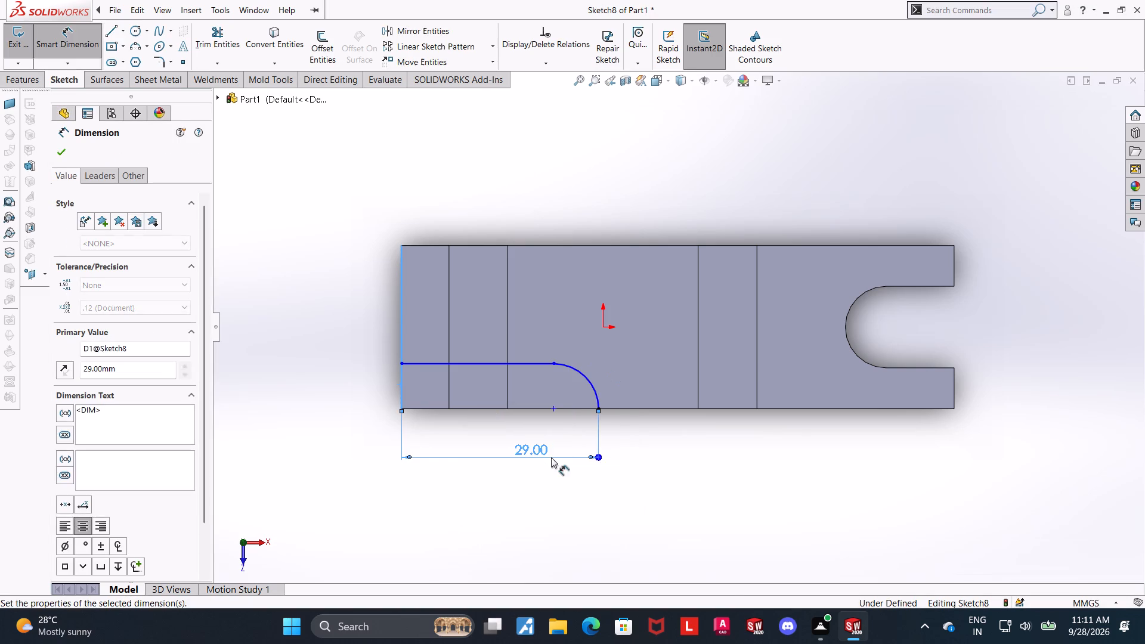
key(Escape)
key(Escape)
scroll(624, 362, down, 2)
key(Escape)
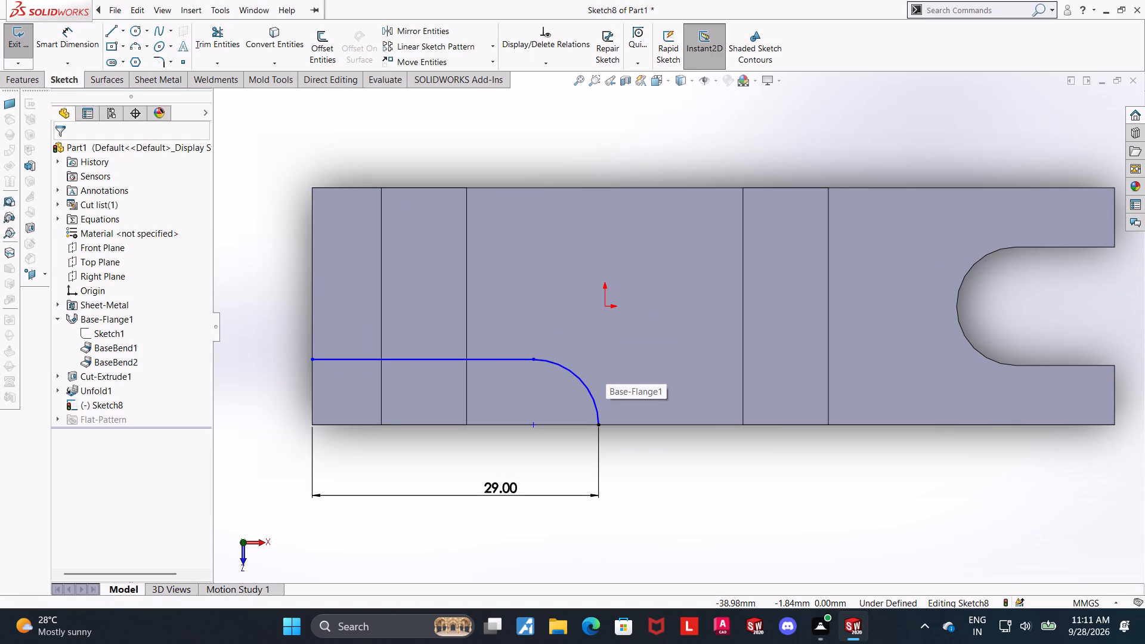
Close the cut-out profile with lines along the short wall's end edge and the blank's long edge to the arc's endpoint.
click(114, 29)
click(310, 357)
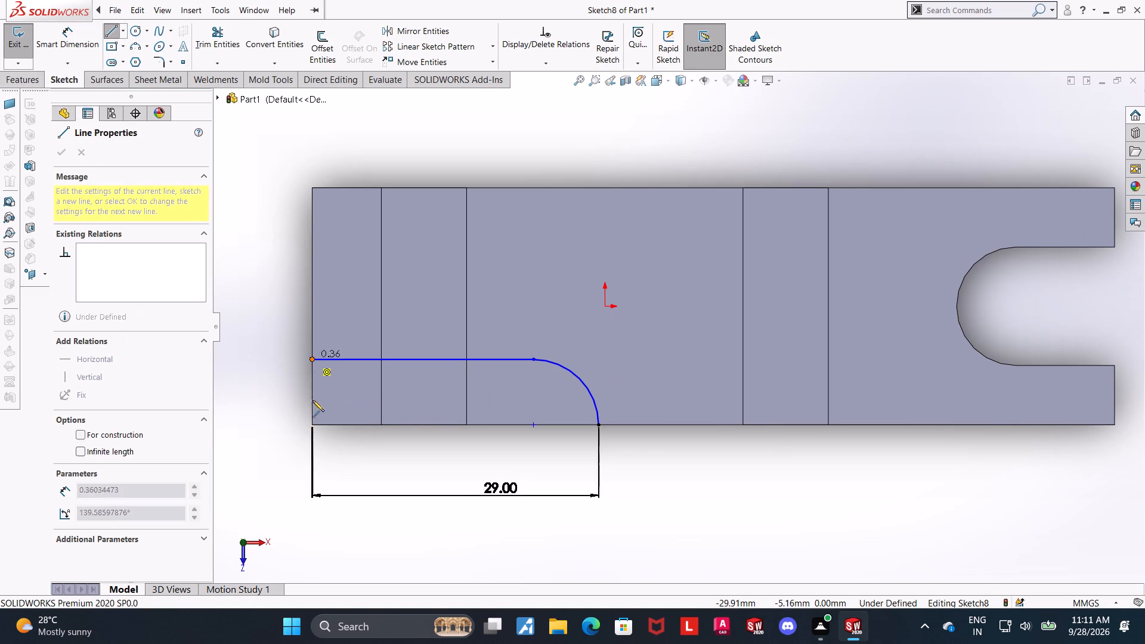
click(311, 425)
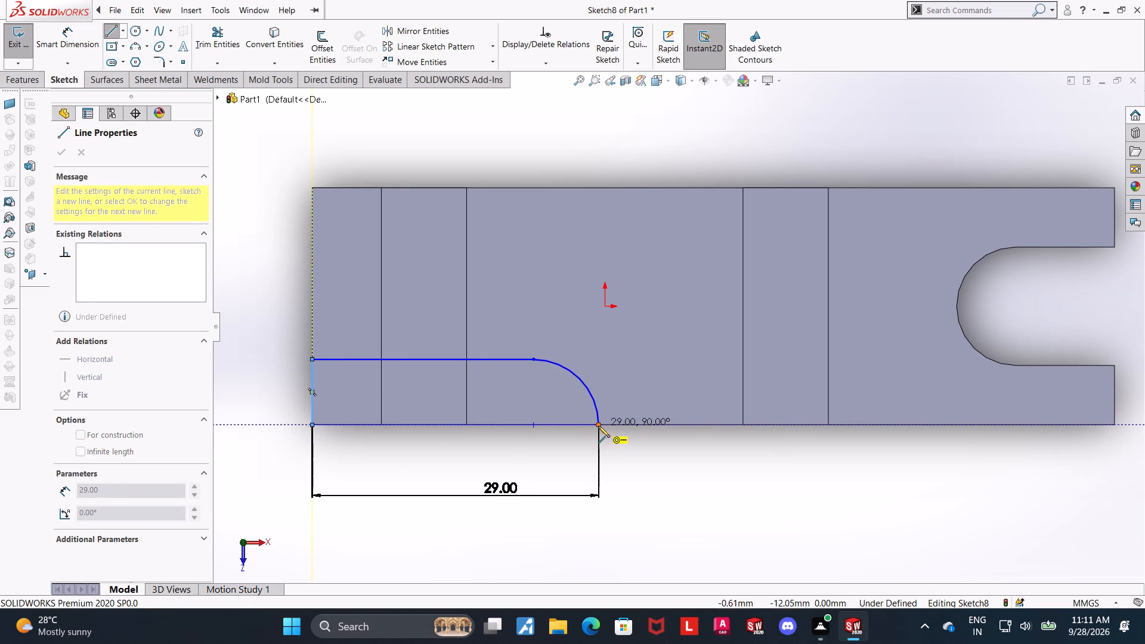
click(598, 426)
key(Escape)
key(Escape)
key(Escape)
Set the radius of the cut-out profile's arc to 4 mm.
click(61, 49)
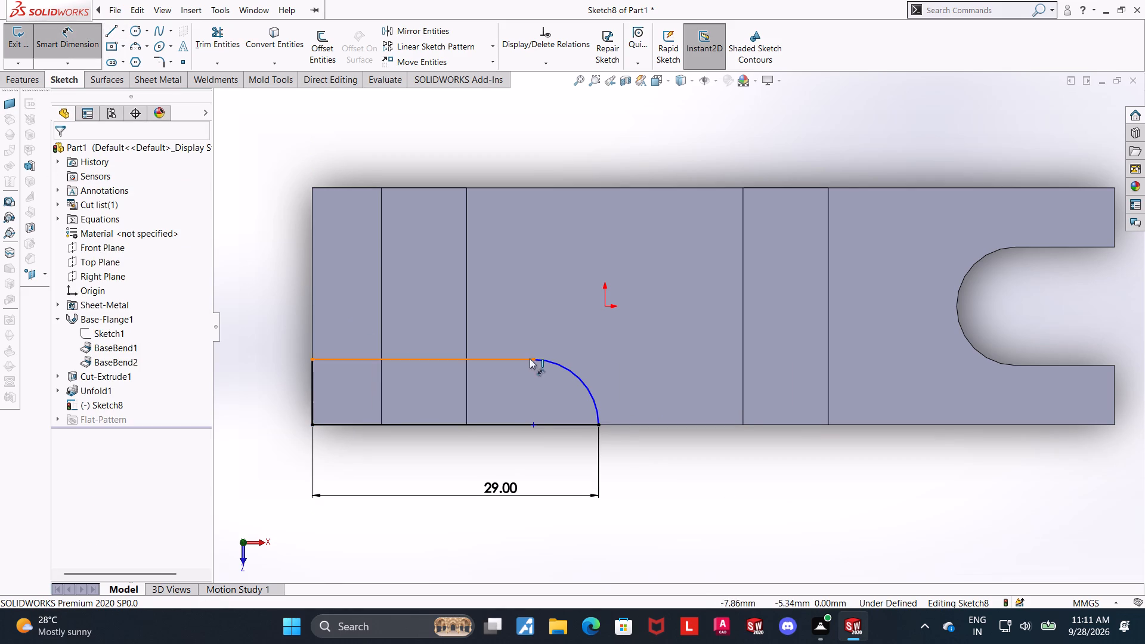
click(581, 377)
click(558, 398)
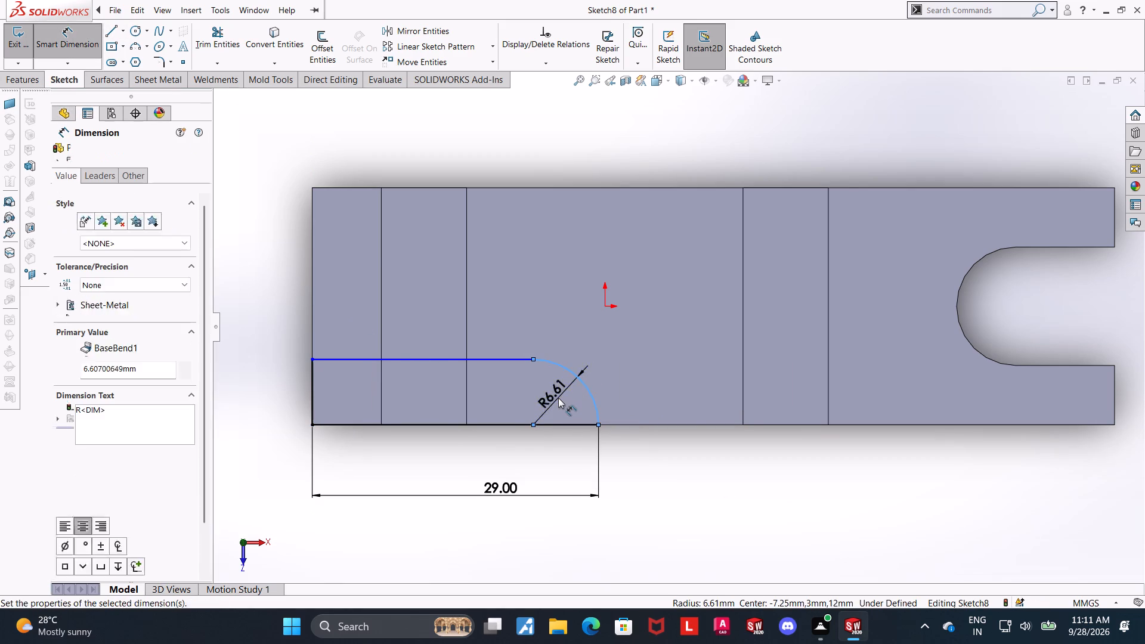
key(4)
key(Return)
key(Escape)
key(Escape)
Dimension the lengthwise profile line 20 mm from the blank's opposite long edge, and exit the sketch.
scroll(453, 460, down, 1)
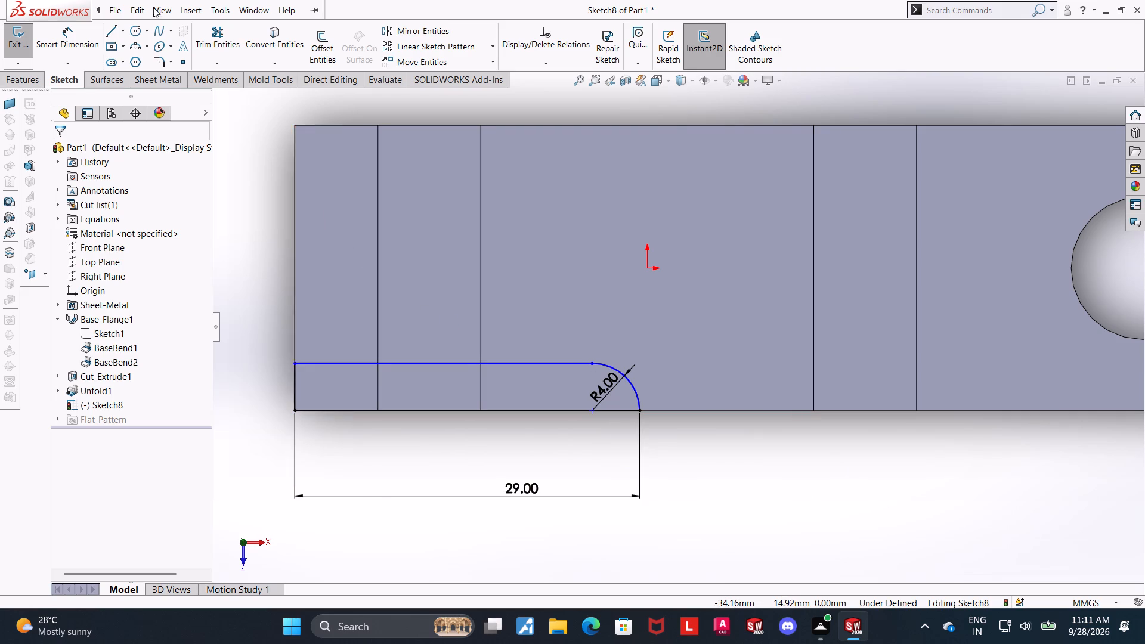
click(57, 34)
click(343, 126)
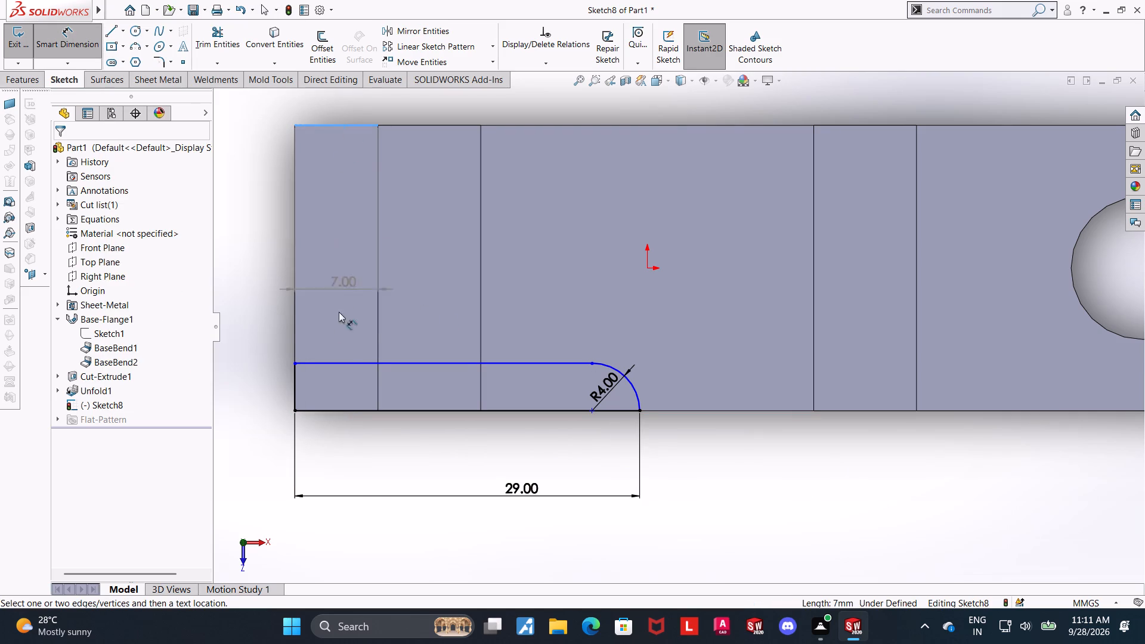
click(341, 364)
click(248, 274)
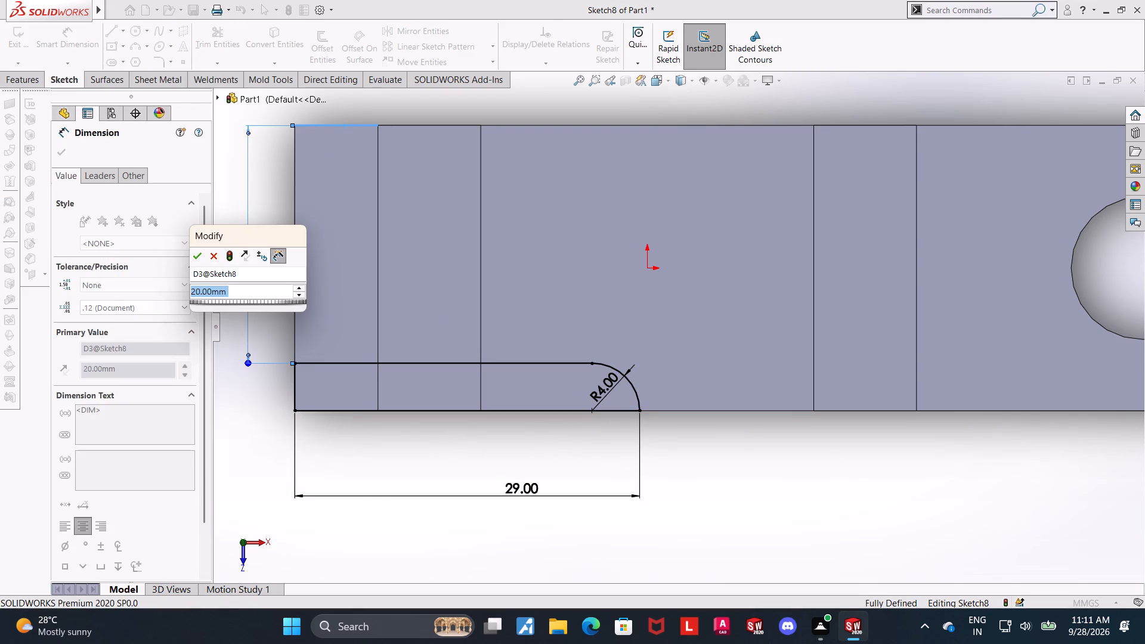
click(198, 261)
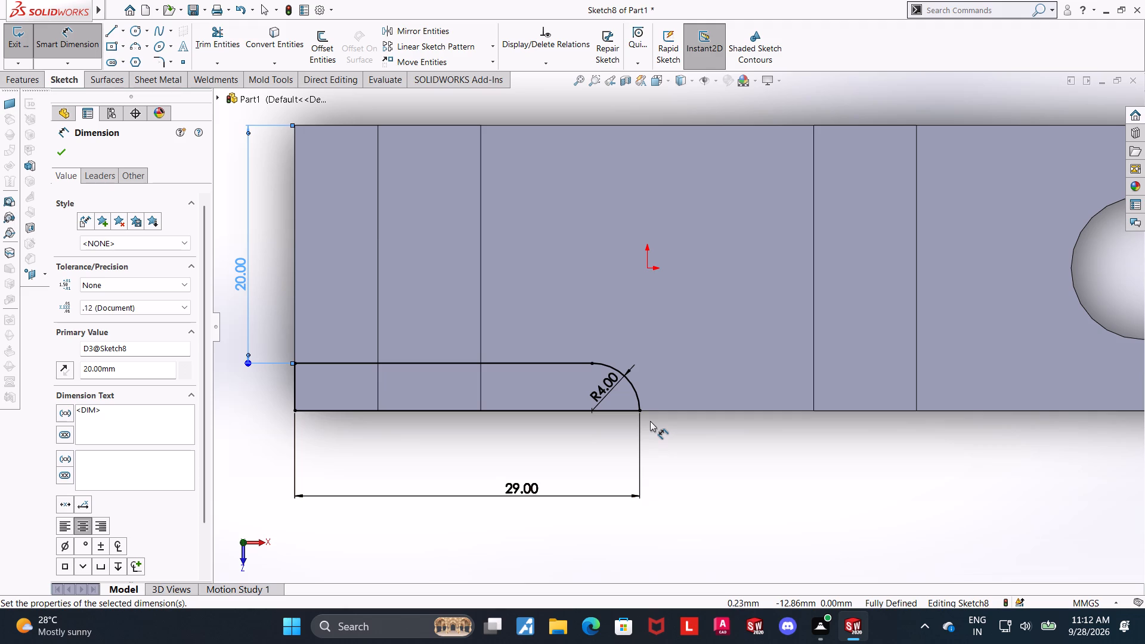
scroll(808, 476, up, 2)
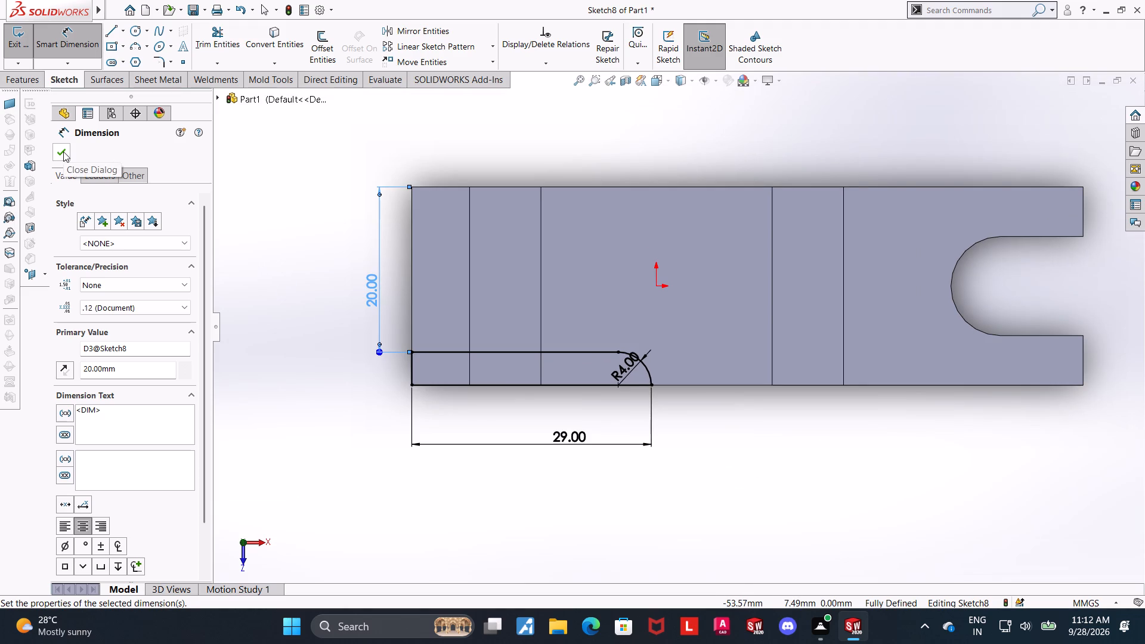
click(880, 490)
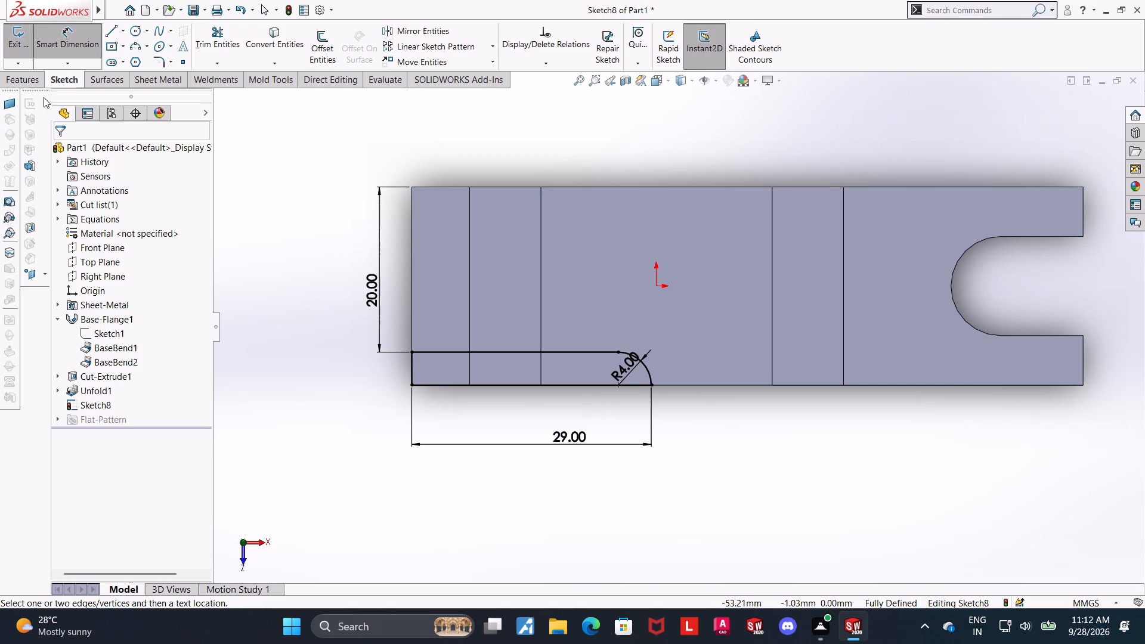
click(14, 42)
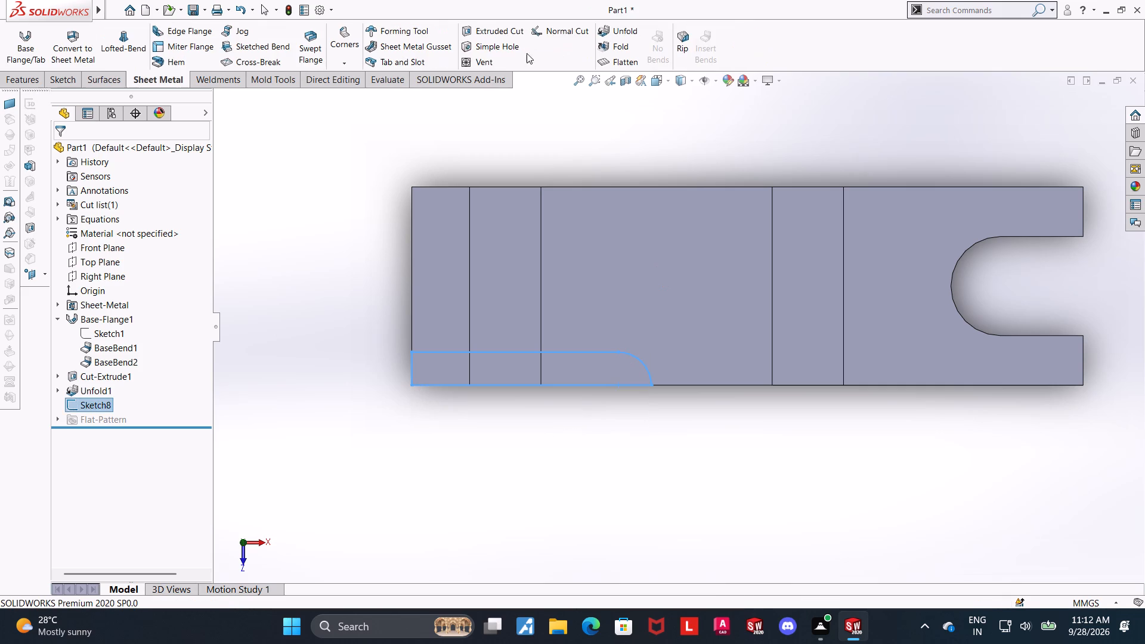
Extrude-cut the rounded profile through the unfolded blank with a blind normal cut linked to the sheet thickness.
click(498, 24)
middle_drag(386, 355, 451, 290)
click(81, 282)
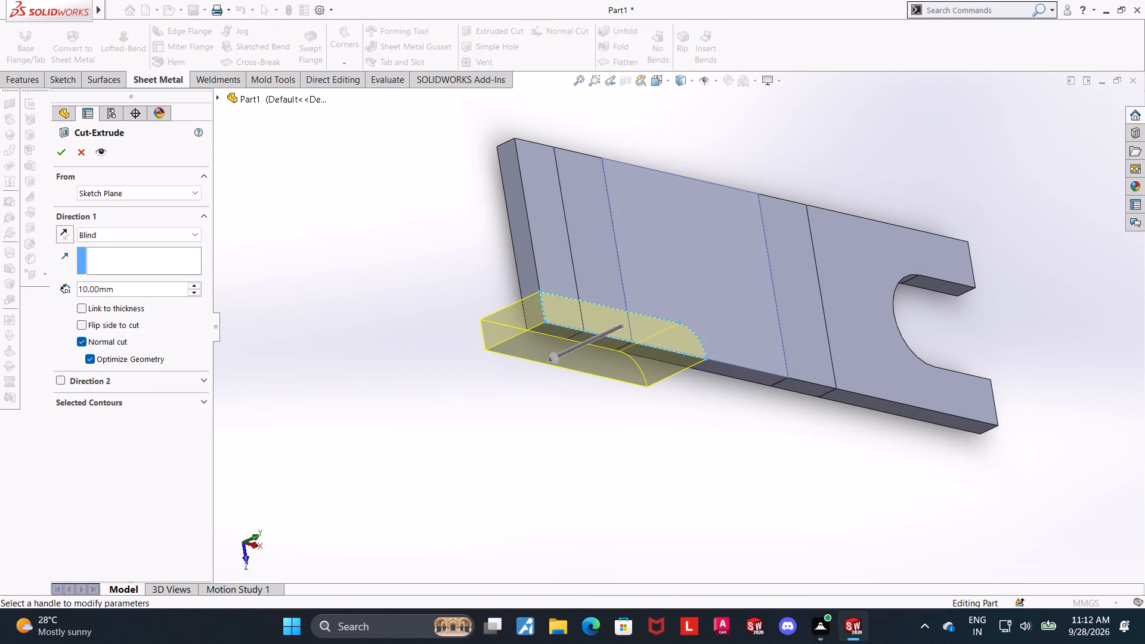
click(79, 311)
click(63, 152)
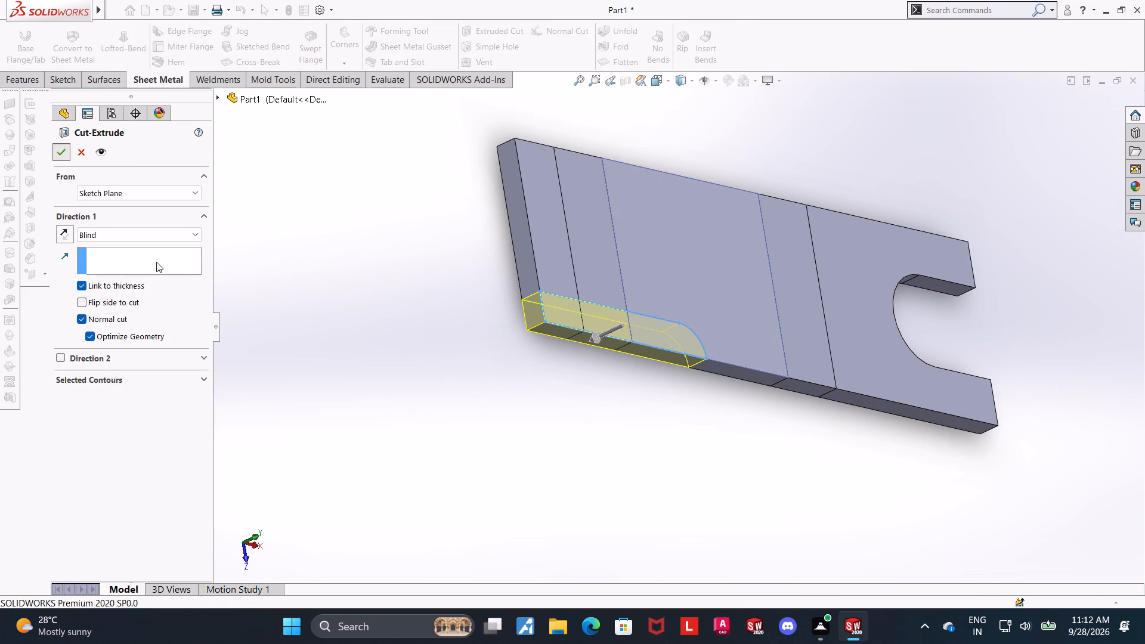
click(479, 440)
middle_drag(655, 351, 579, 340)
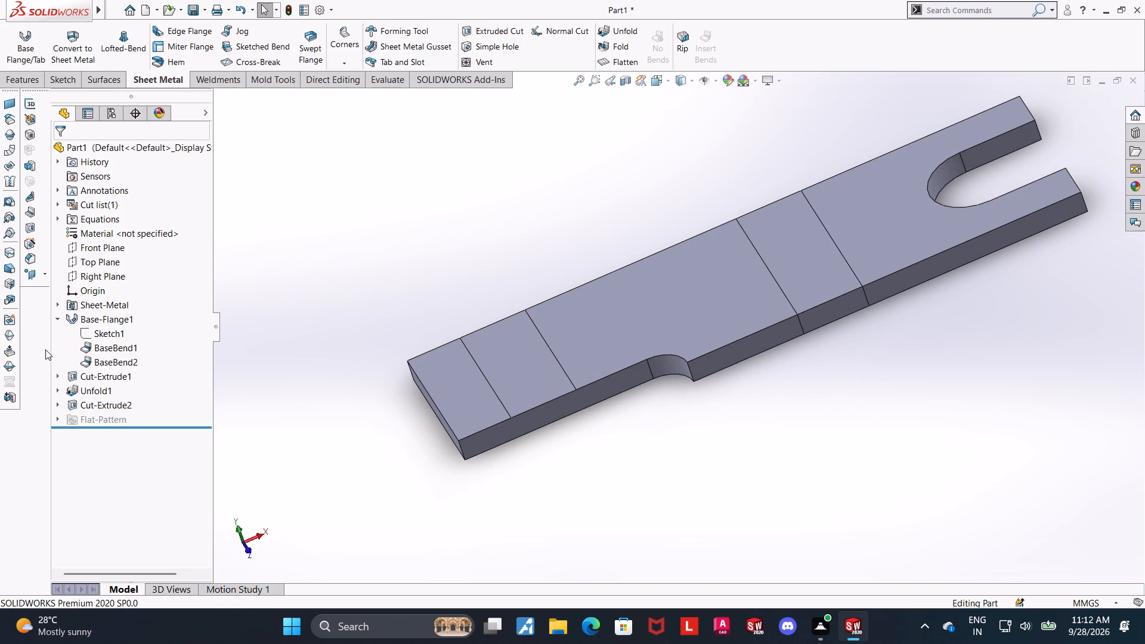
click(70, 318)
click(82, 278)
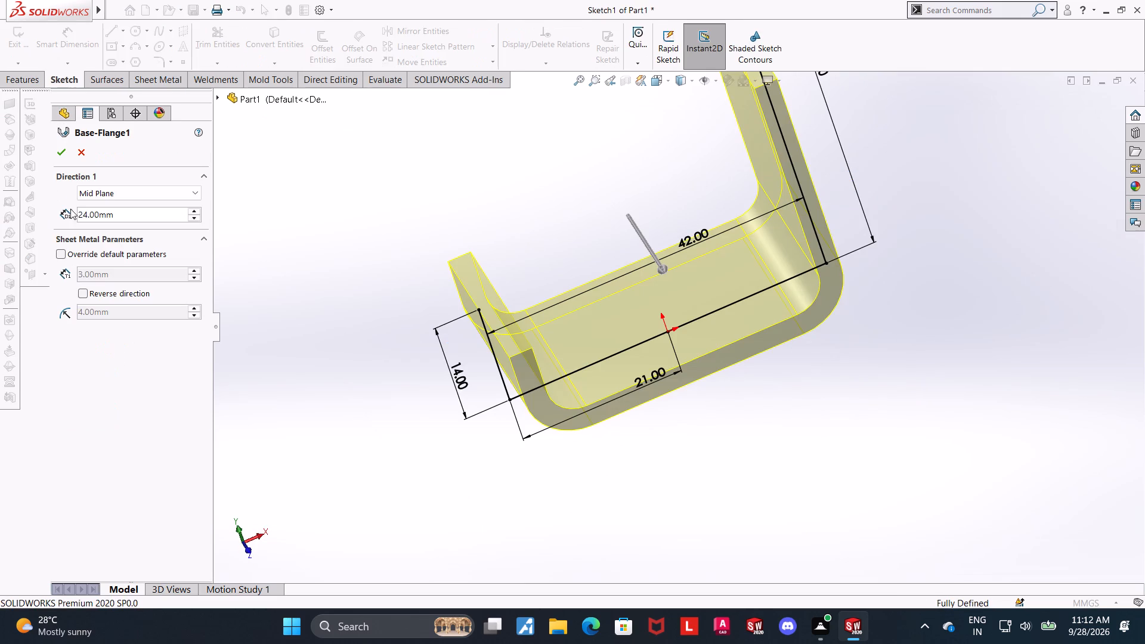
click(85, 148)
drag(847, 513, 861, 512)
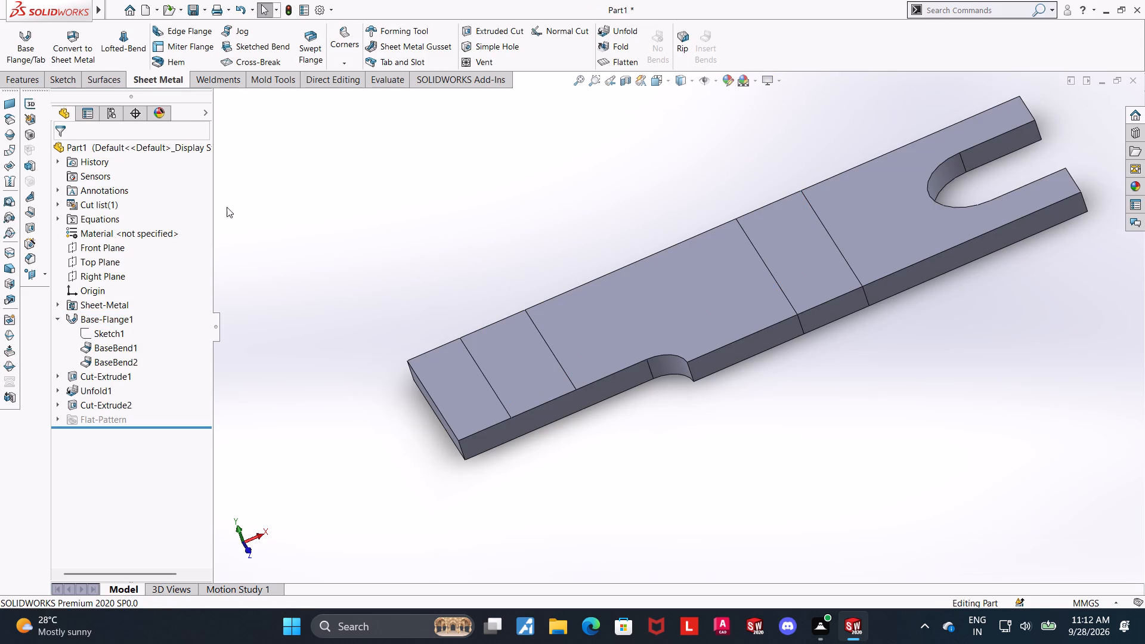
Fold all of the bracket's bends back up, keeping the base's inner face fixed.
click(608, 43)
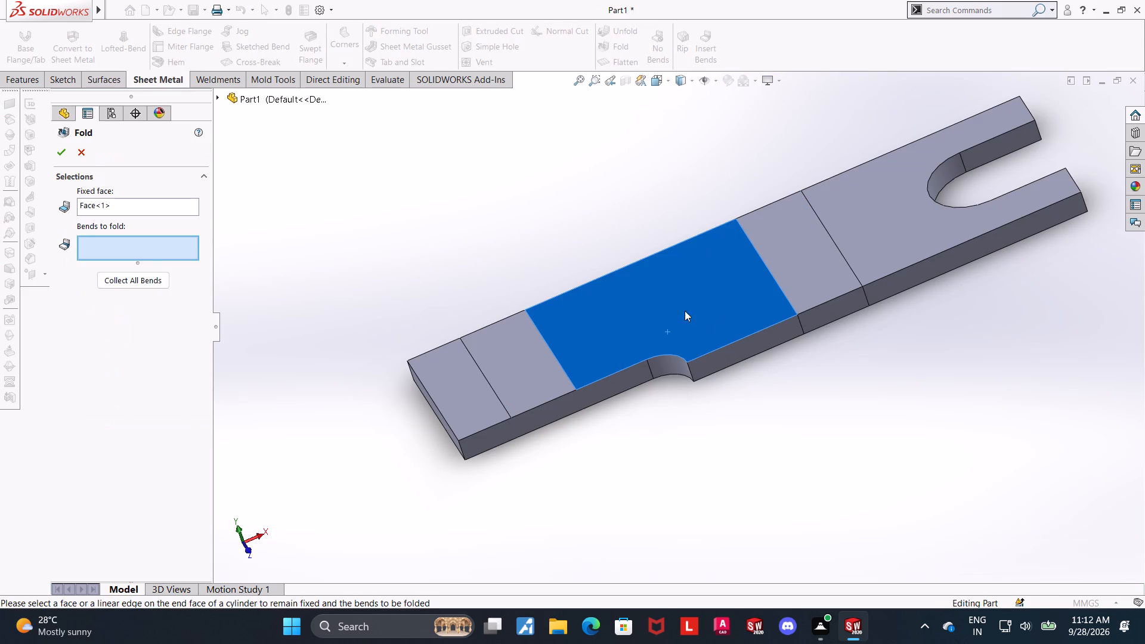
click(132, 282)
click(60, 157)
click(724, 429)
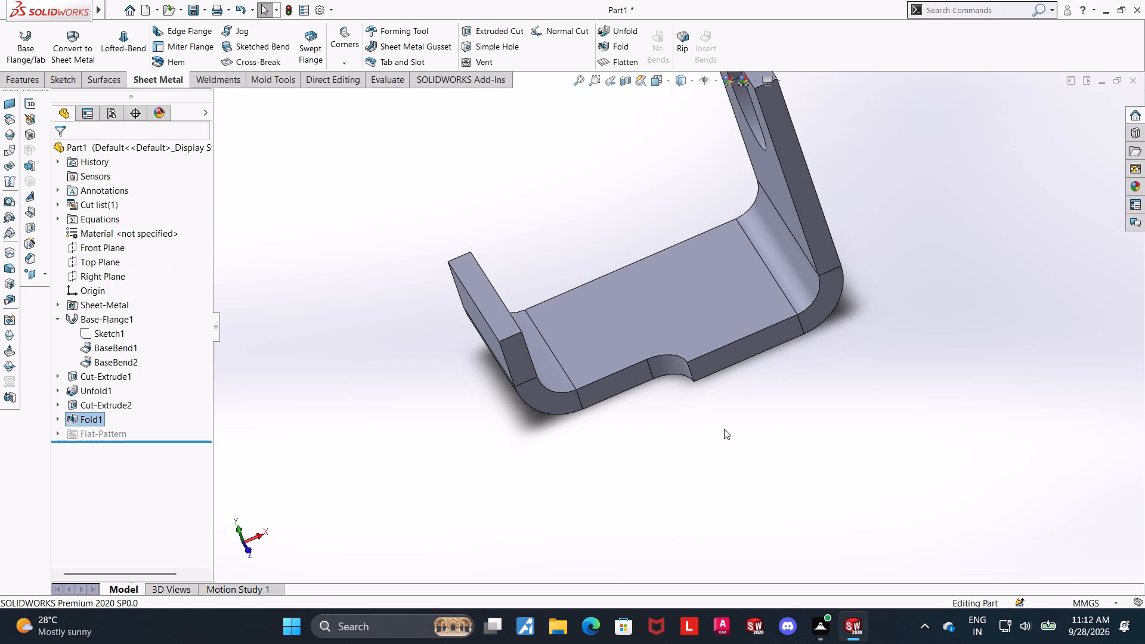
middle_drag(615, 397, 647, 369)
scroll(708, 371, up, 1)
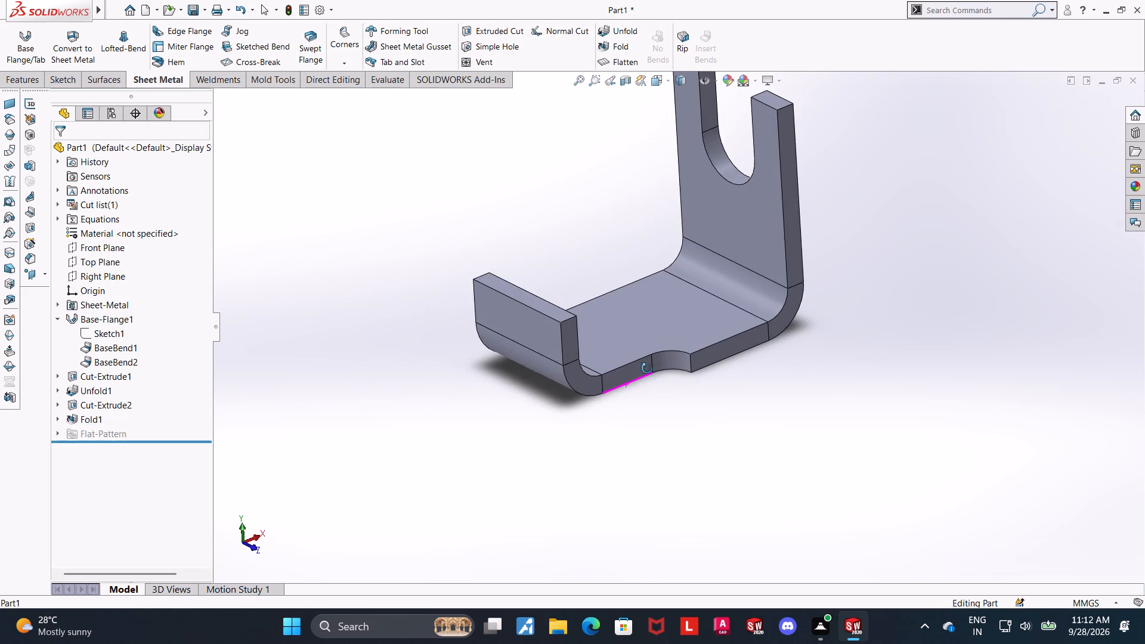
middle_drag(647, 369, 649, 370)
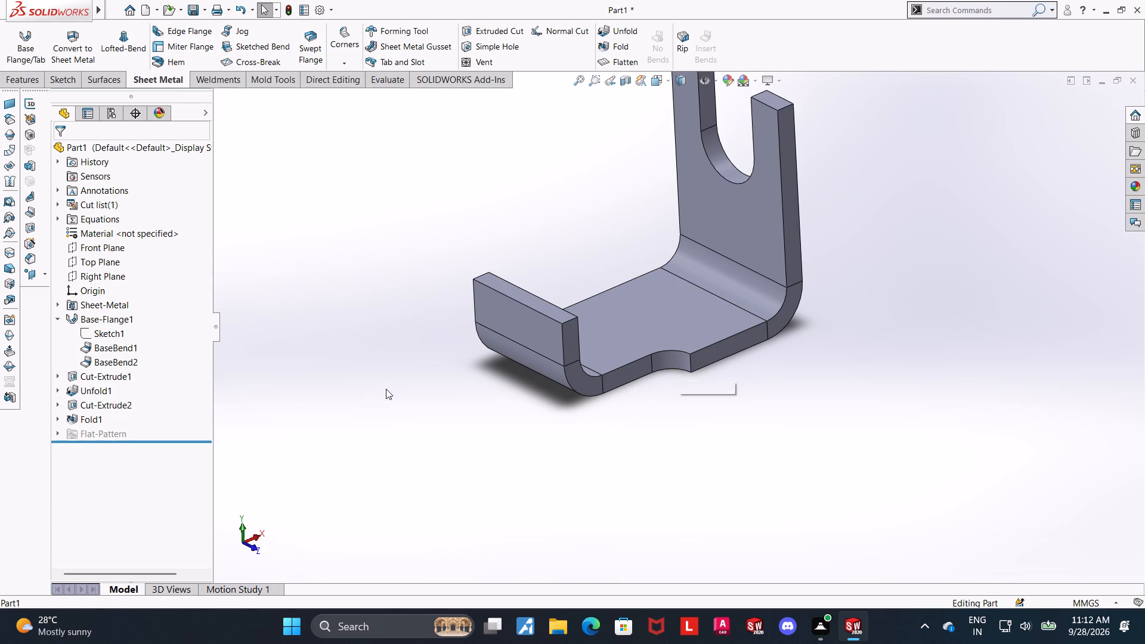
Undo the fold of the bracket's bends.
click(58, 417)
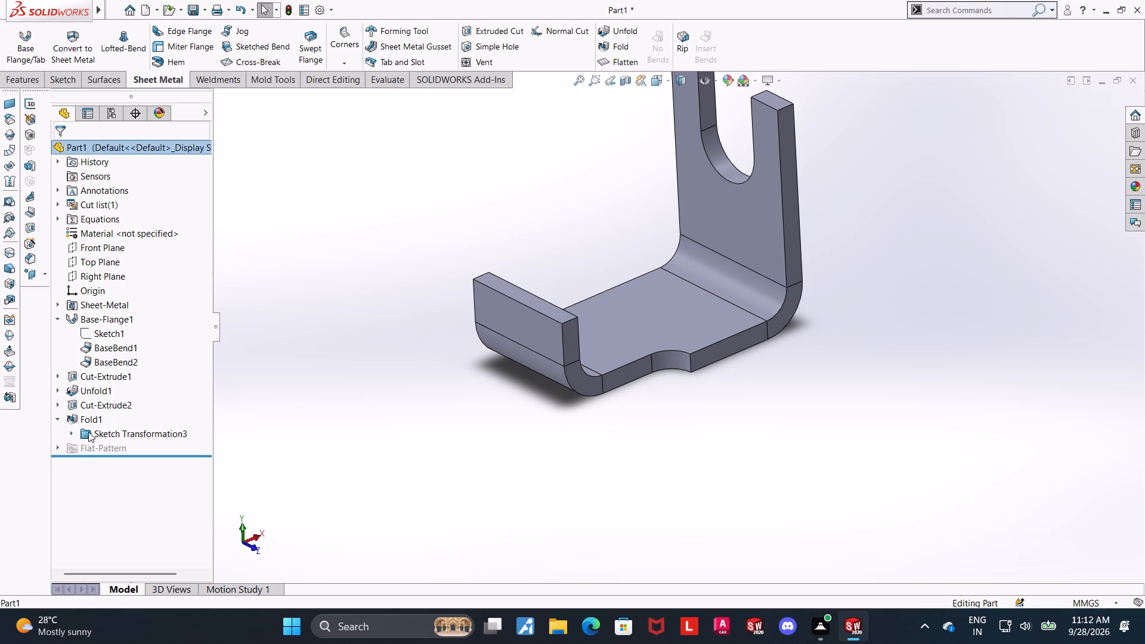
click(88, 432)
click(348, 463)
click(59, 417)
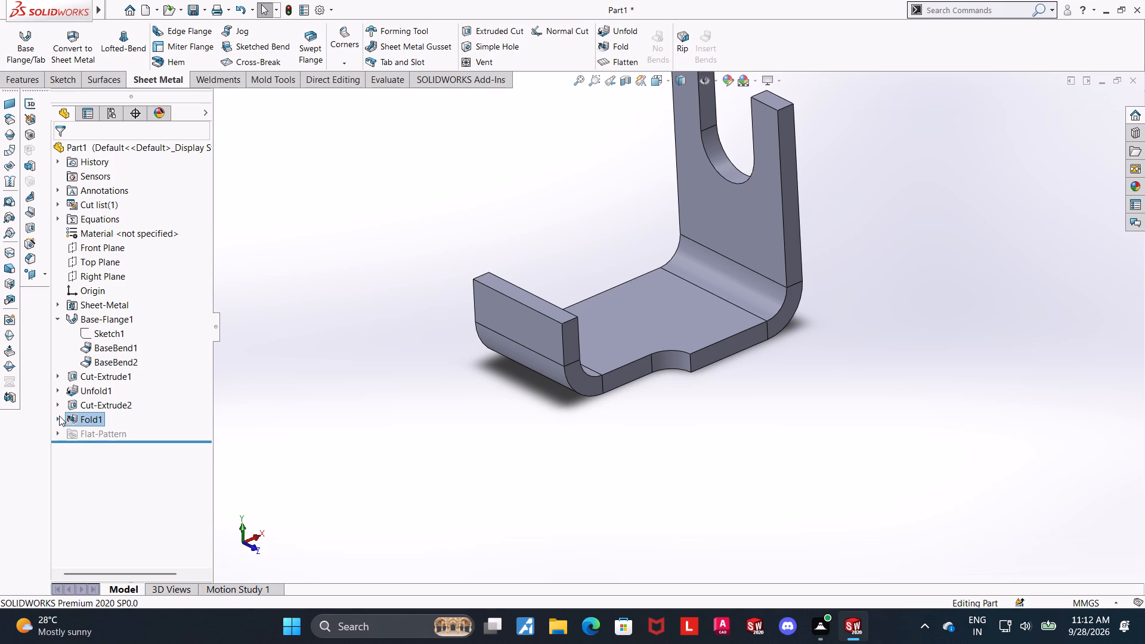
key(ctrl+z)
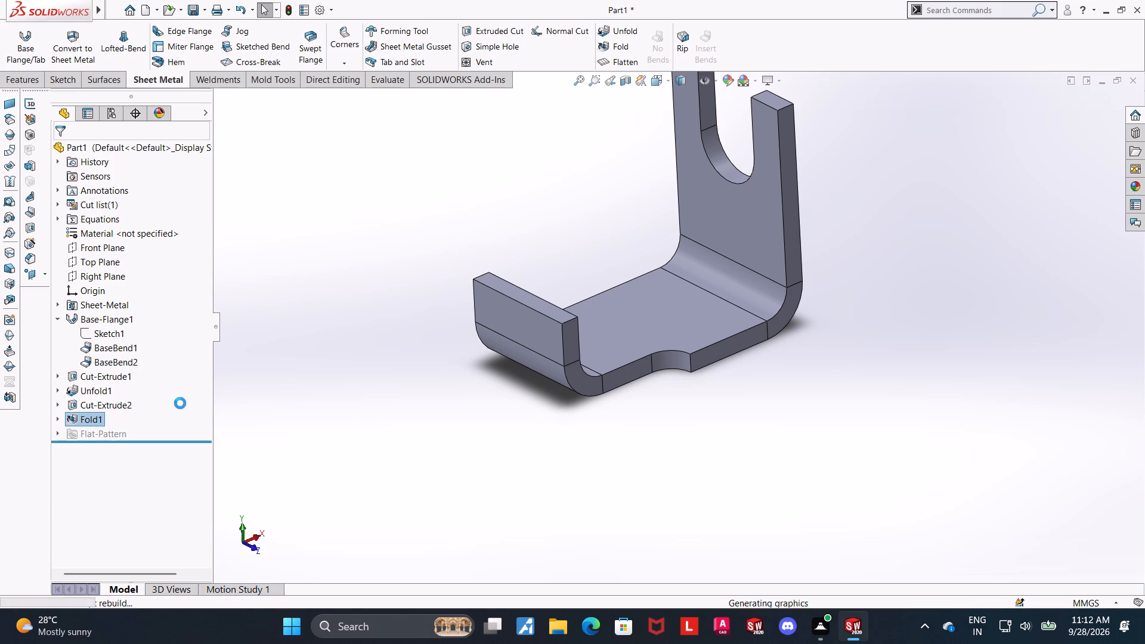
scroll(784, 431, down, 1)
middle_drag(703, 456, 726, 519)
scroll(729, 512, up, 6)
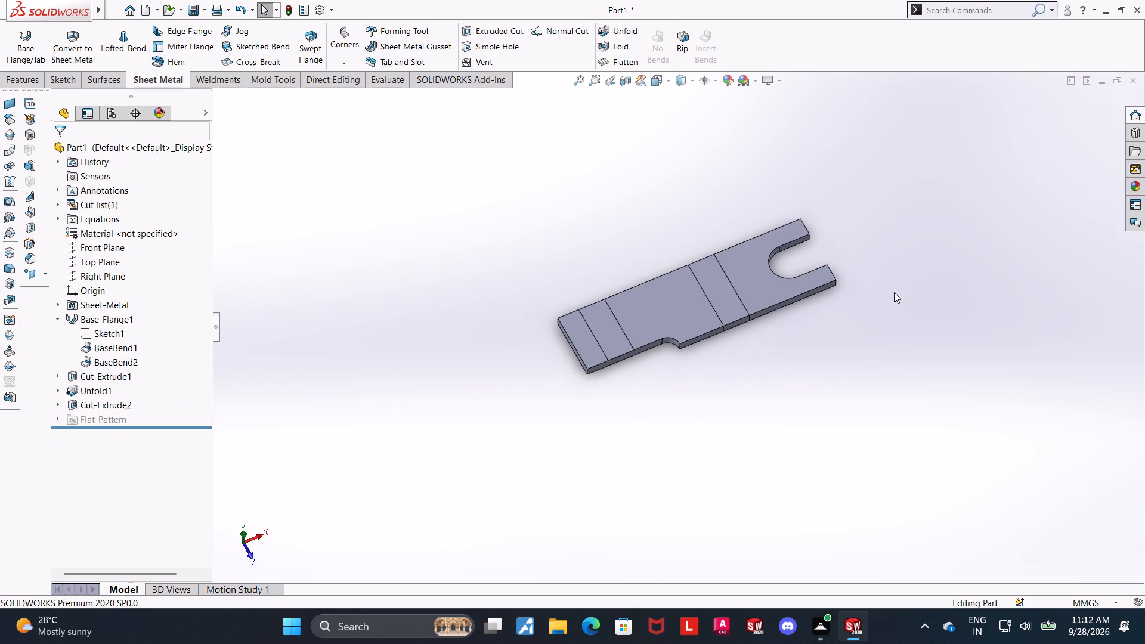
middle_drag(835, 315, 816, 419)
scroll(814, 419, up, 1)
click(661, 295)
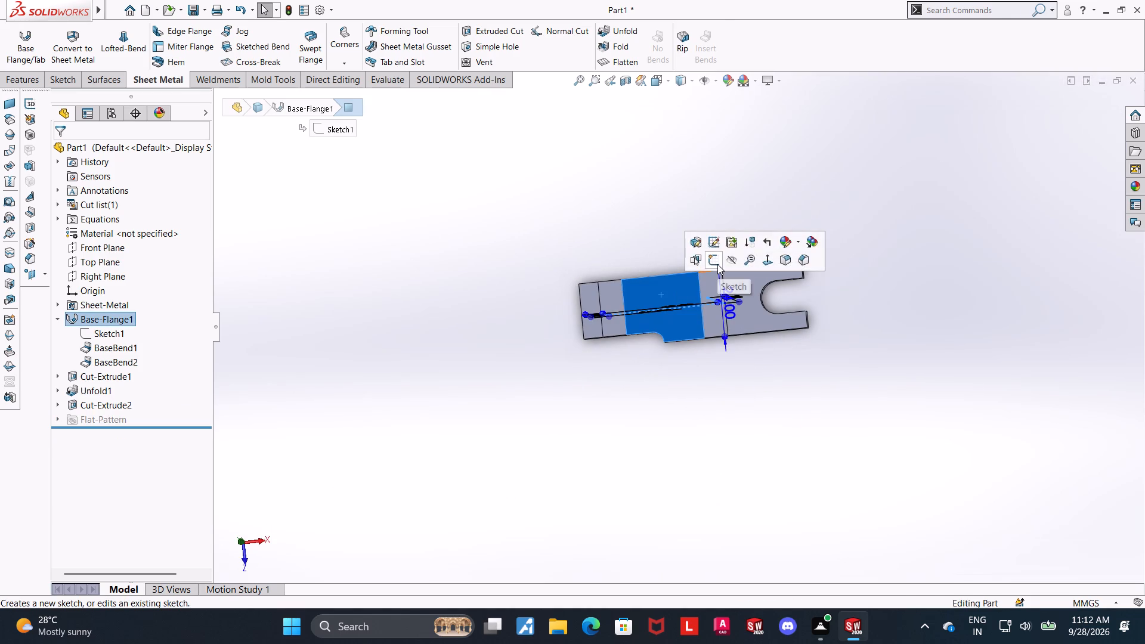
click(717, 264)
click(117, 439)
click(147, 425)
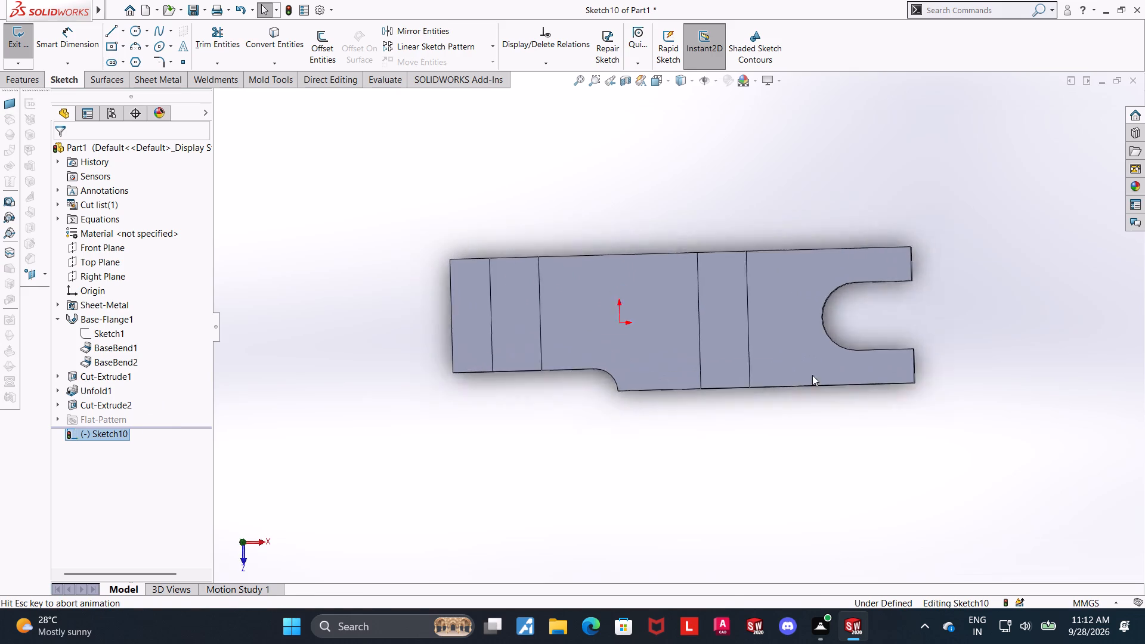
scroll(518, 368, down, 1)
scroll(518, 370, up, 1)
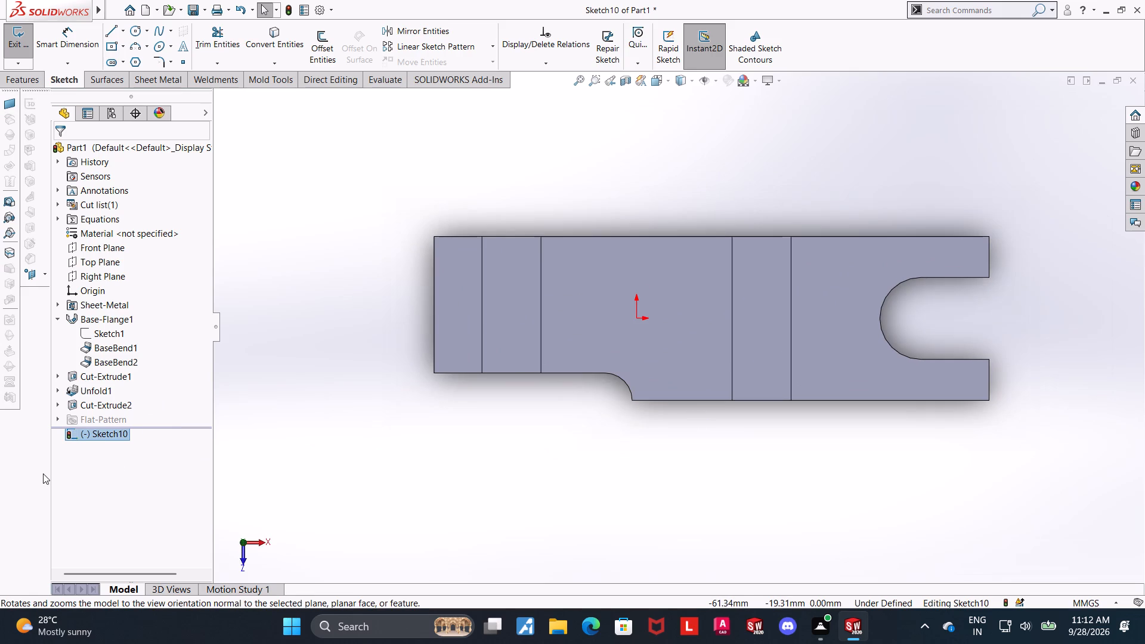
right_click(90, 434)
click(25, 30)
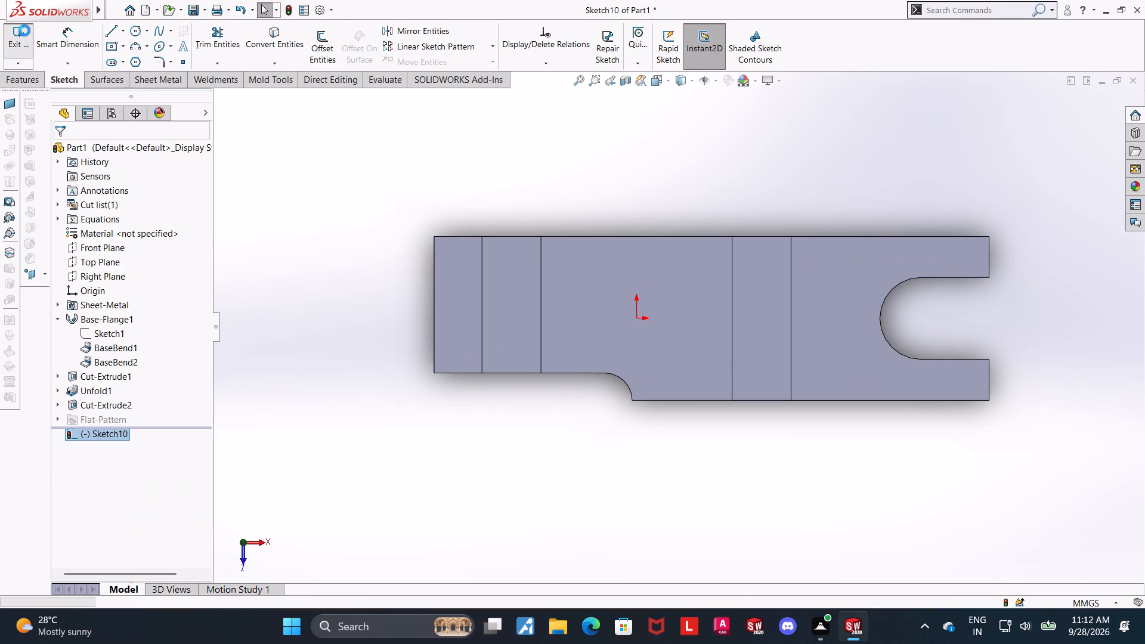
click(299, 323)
Reopen the rounded edge cut-out's sketch for editing.
click(61, 404)
click(91, 417)
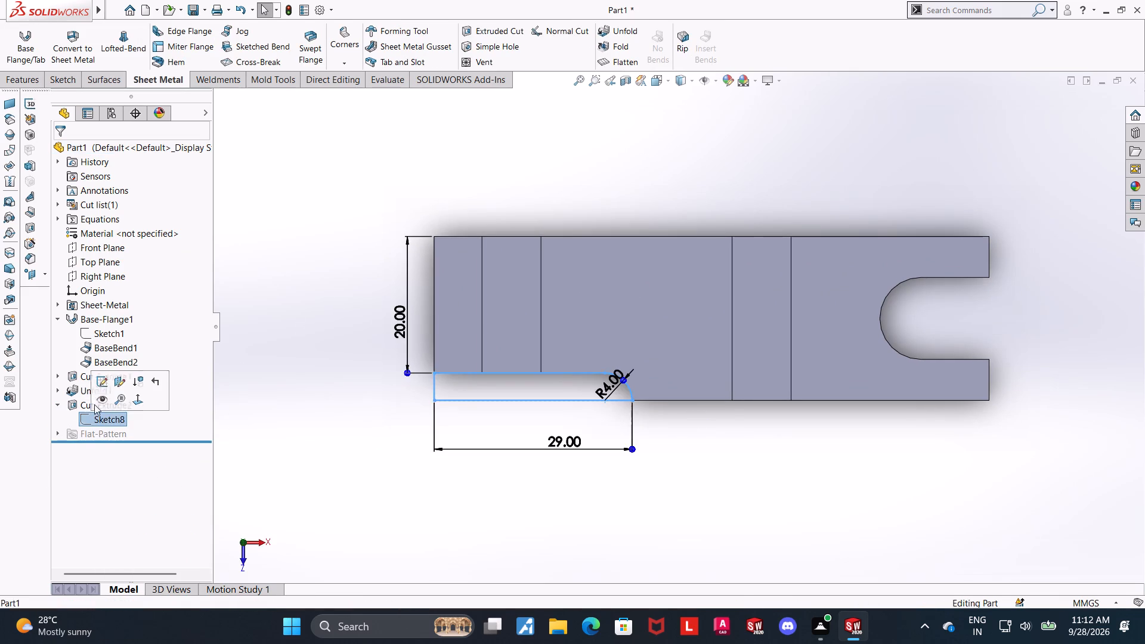
click(97, 383)
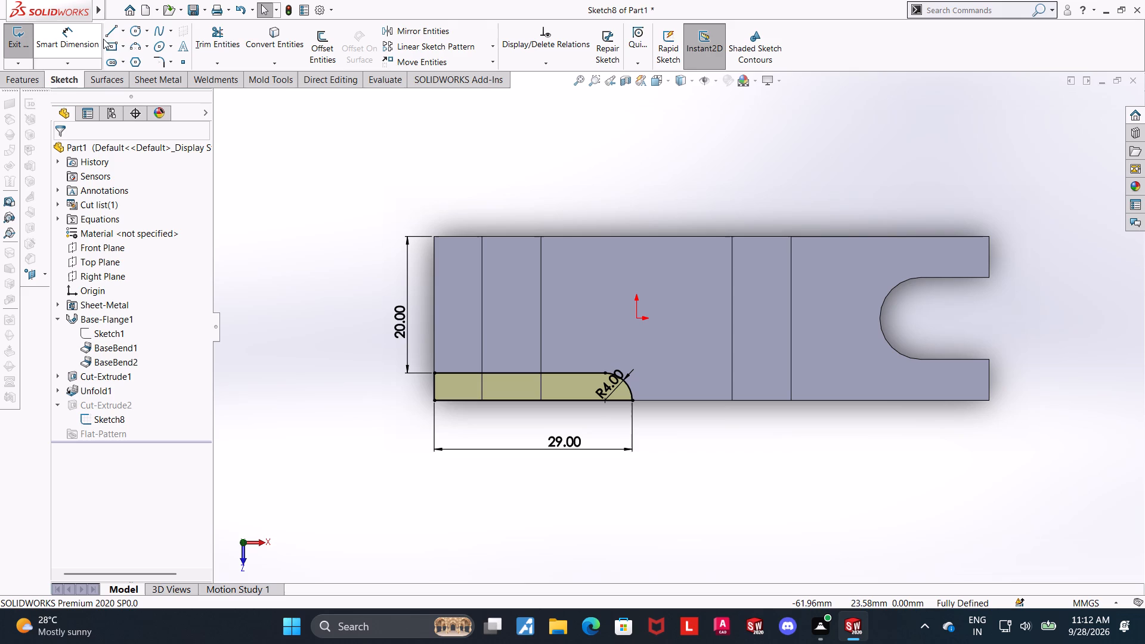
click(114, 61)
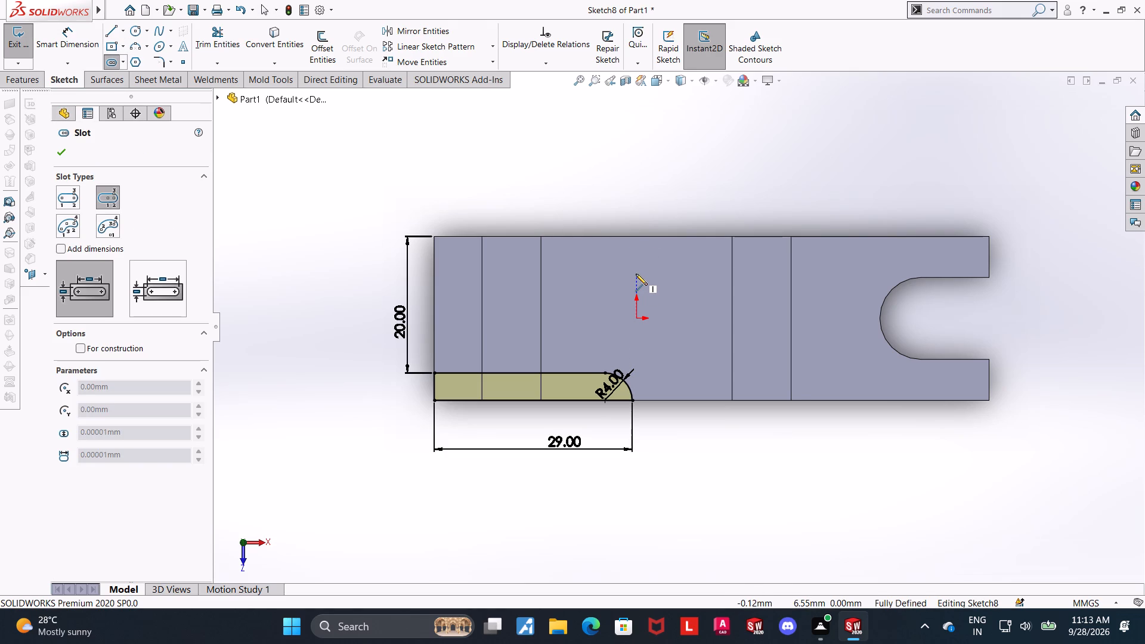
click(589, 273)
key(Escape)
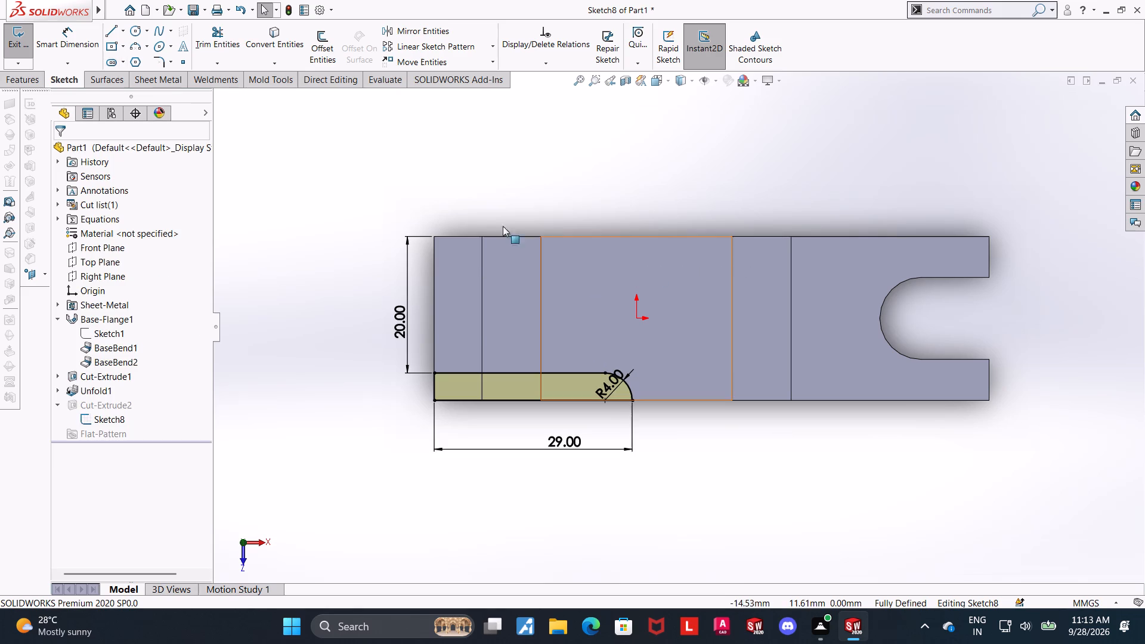
Sketch a centerpoint slot along the blank's length, about 22.5 mm between centres and 3.3 mm wide, near the long edge opposite the cut-out.
click(113, 59)
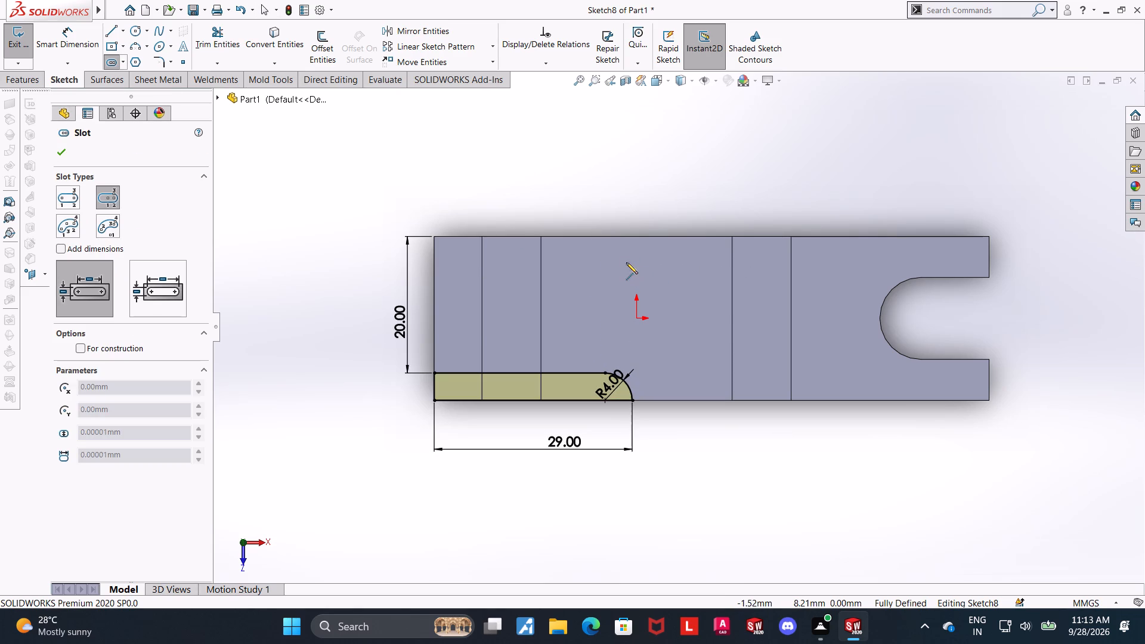
click(626, 262)
click(703, 262)
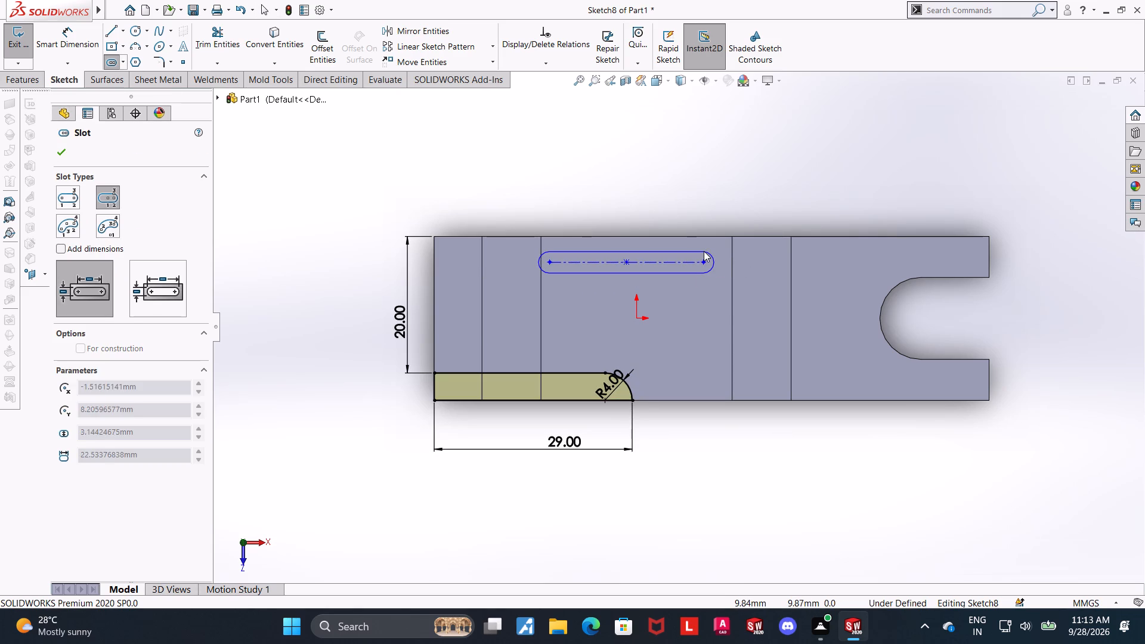
click(704, 251)
key(Escape)
Dimension the slot's nearer arc centre 17 mm from the end edge of the short flange.
click(82, 36)
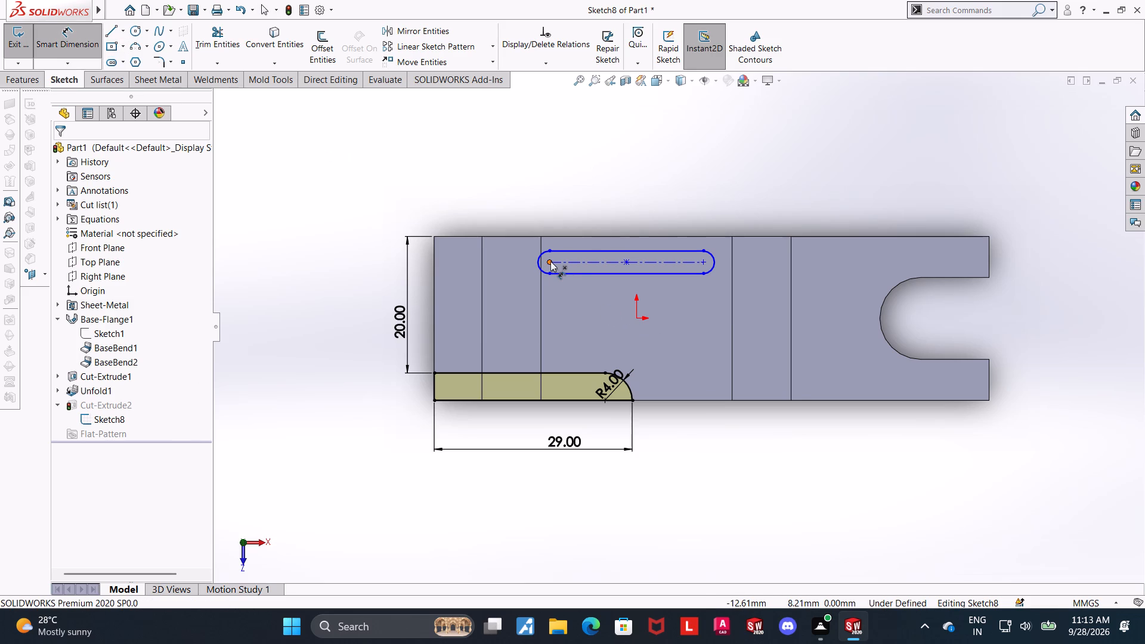
click(550, 261)
click(434, 293)
click(482, 193)
text(17)
key(Return)
key(Escape)
Dimension the distance between the slot's two arc centres as 12 mm.
click(66, 44)
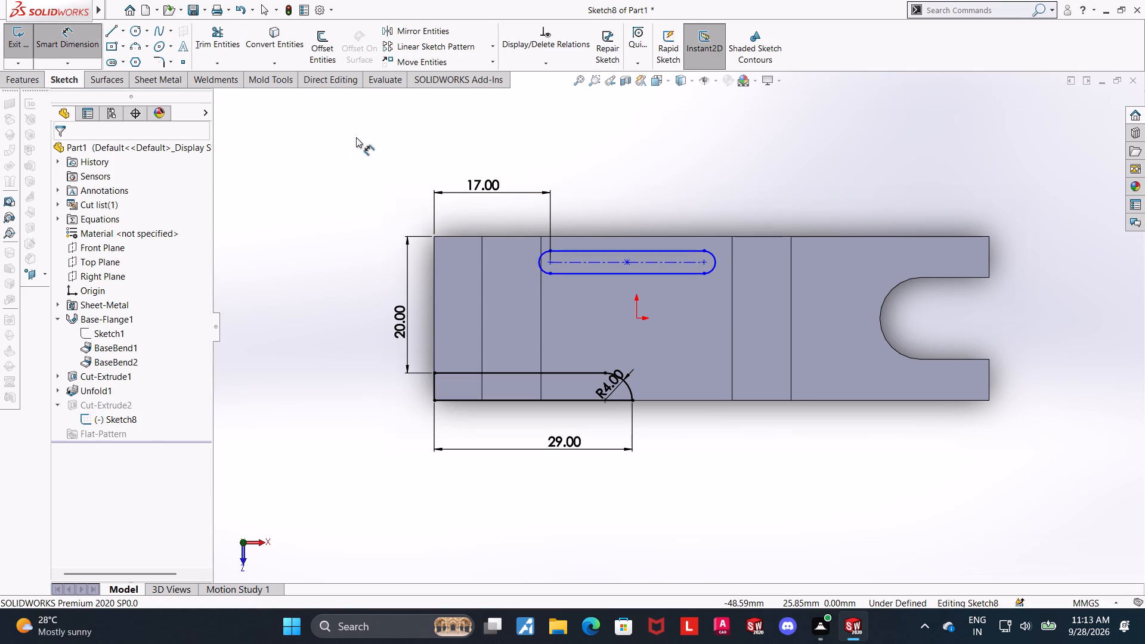
click(549, 261)
click(701, 264)
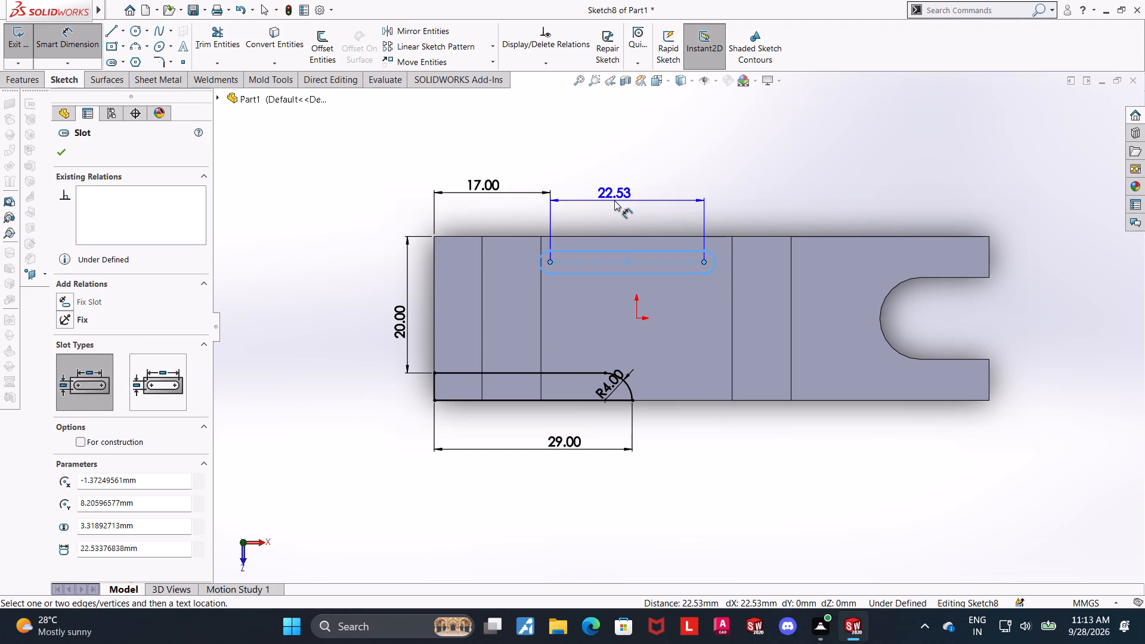
click(614, 200)
text(12)
key(Return)
key(Escape)
key(Escape)
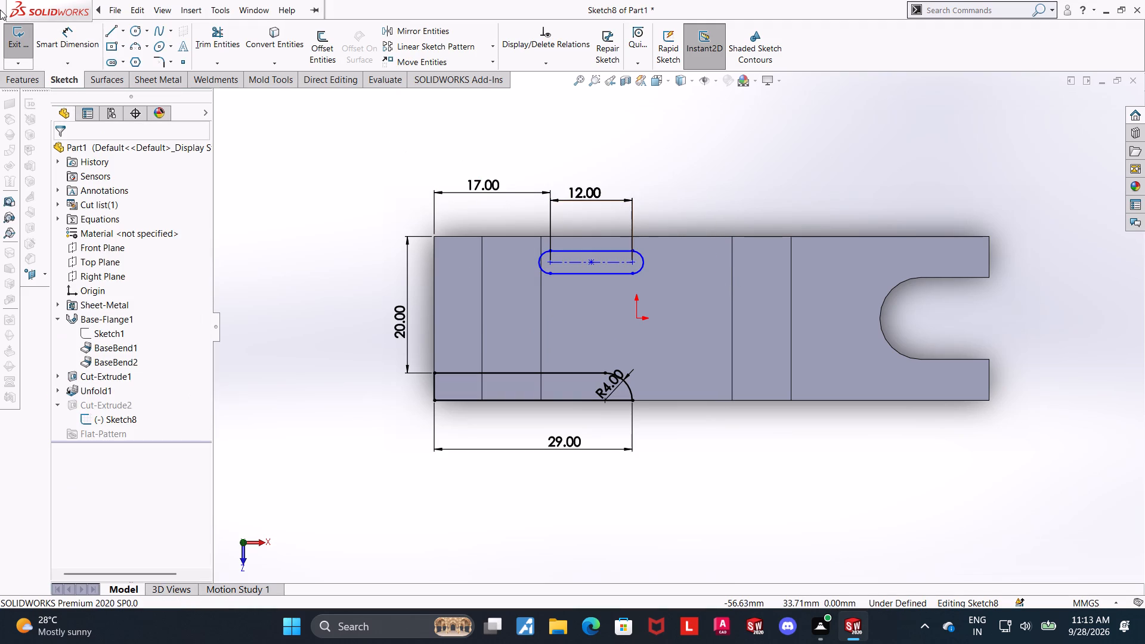
Dimension the slot's end arc with a 3 mm radius.
click(60, 33)
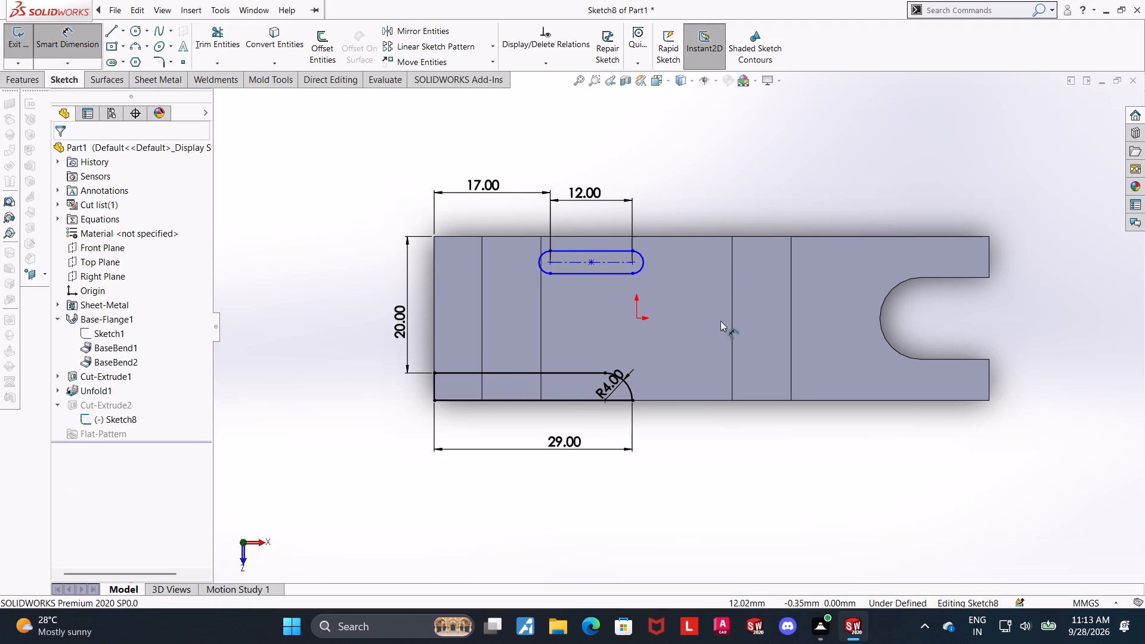
click(640, 253)
click(664, 247)
key(3)
key(Return)
key(Escape)
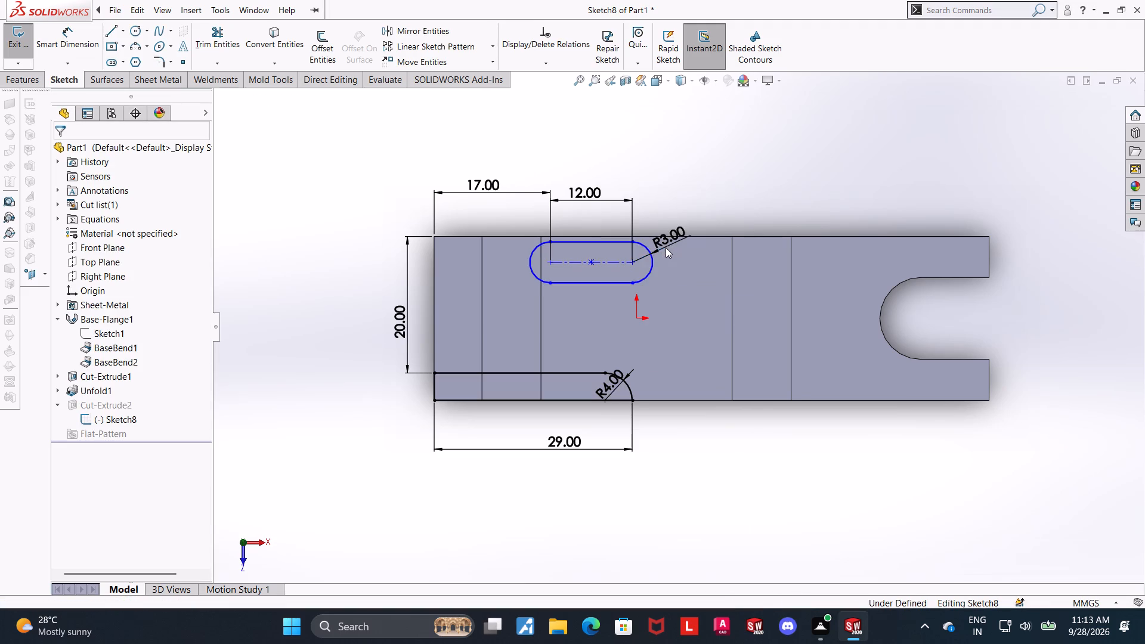
key(Escape)
Dimension the slot's centreline 7 mm from the blank's adjacent long edge.
scroll(622, 280, up, 1)
scroll(612, 266, down, 2)
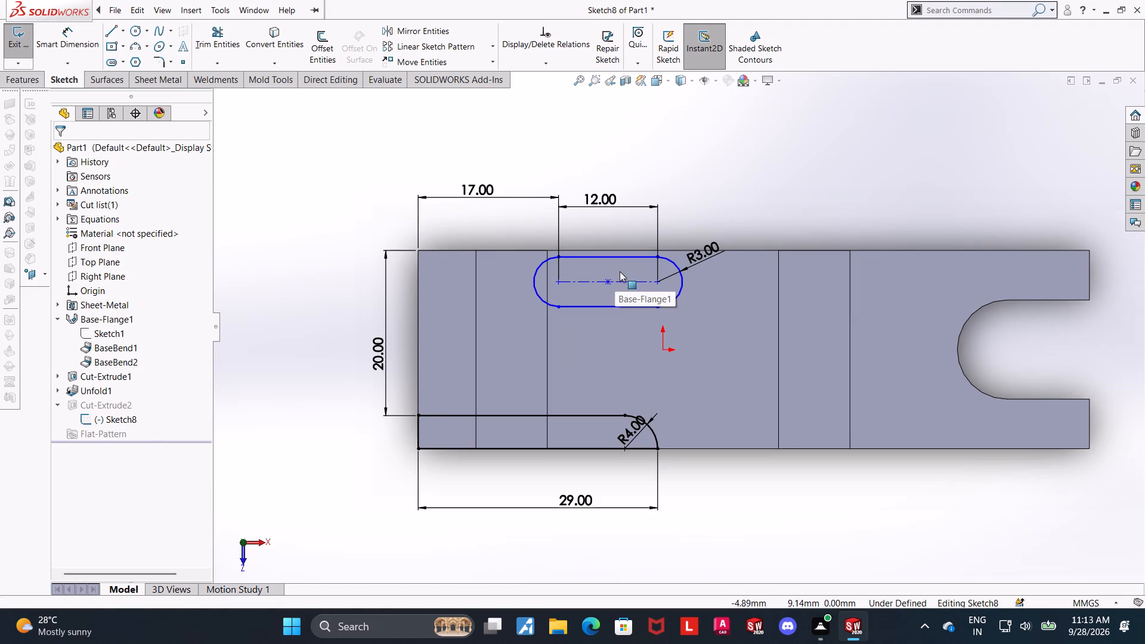
key(Escape)
key(Escape)
click(58, 35)
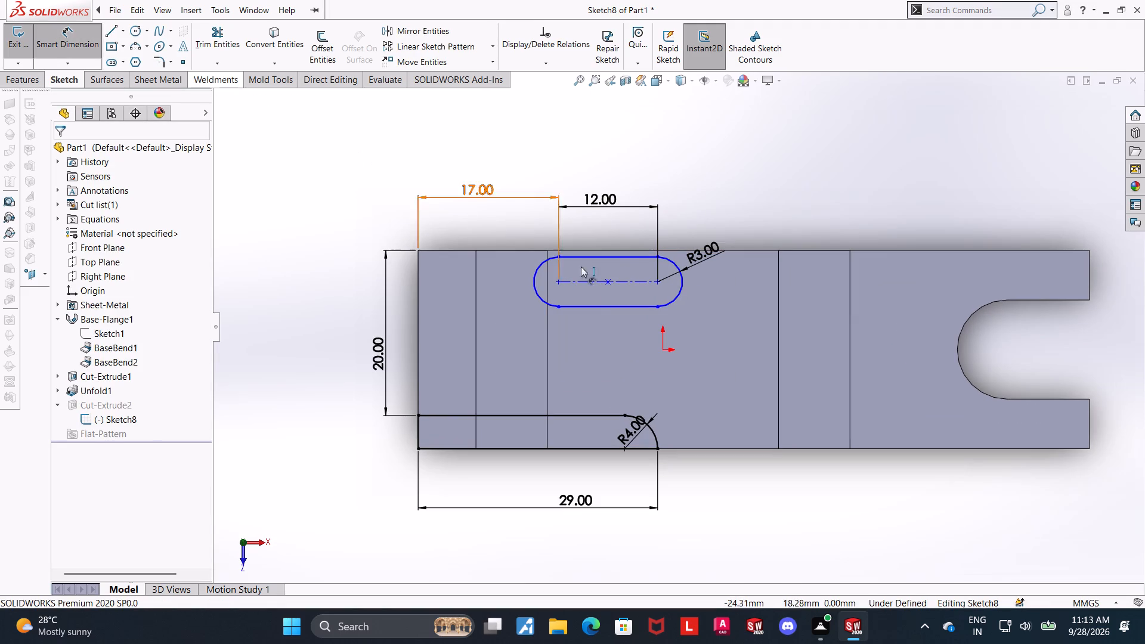
click(600, 284)
click(505, 250)
click(371, 262)
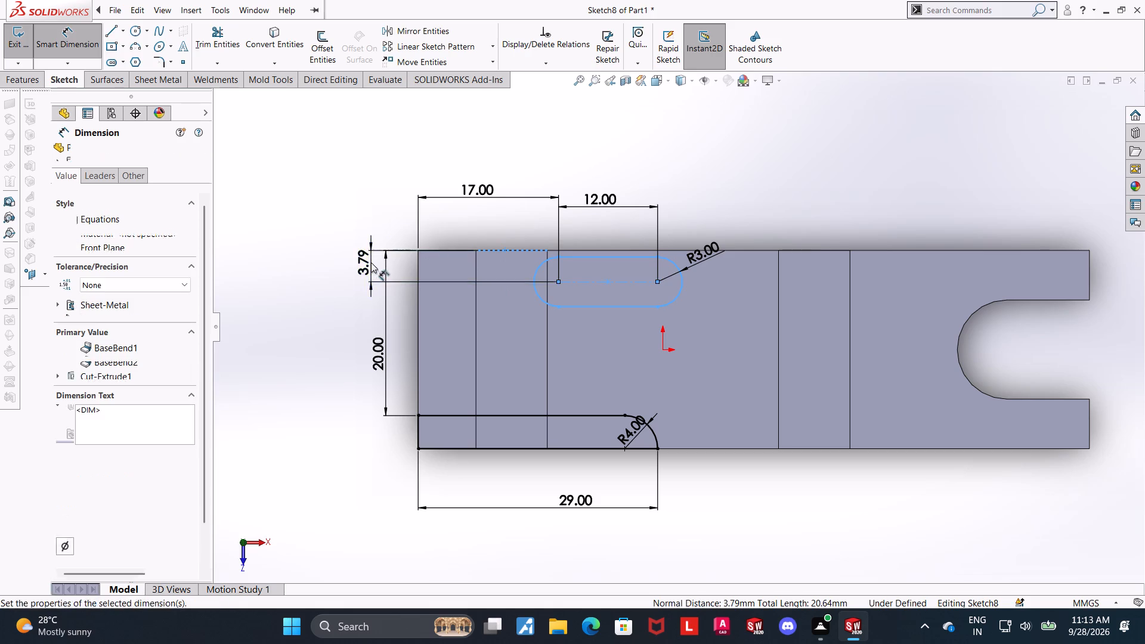
key(7)
key(Return)
key(Escape)
key(Escape)
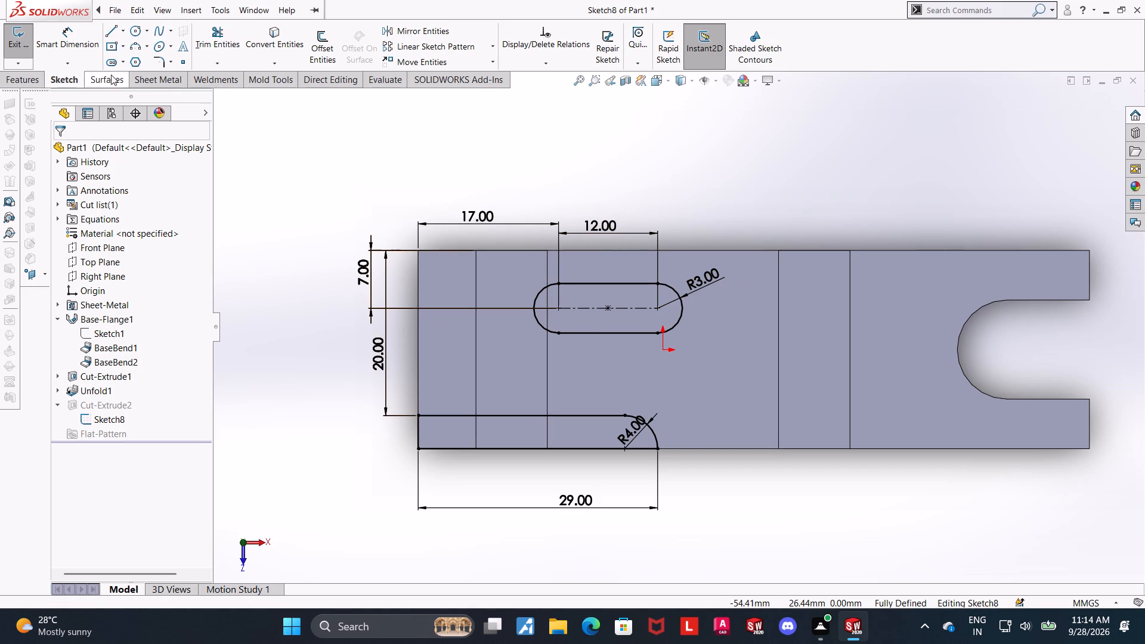
Measure the slot's overall end-to-end length.
click(78, 42)
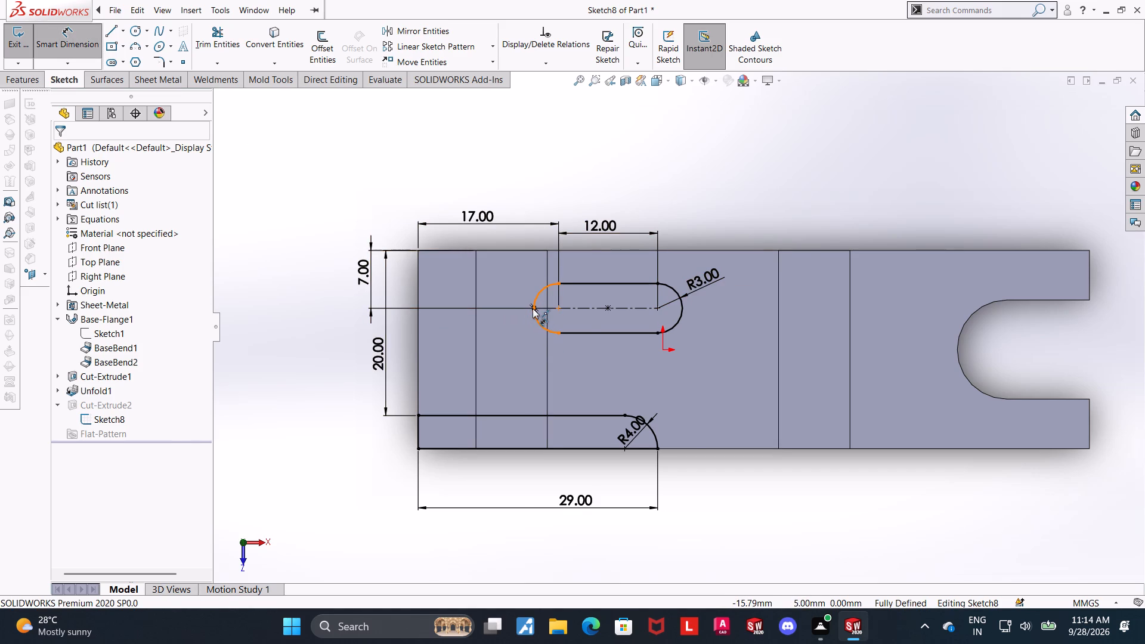
click(533, 308)
click(682, 310)
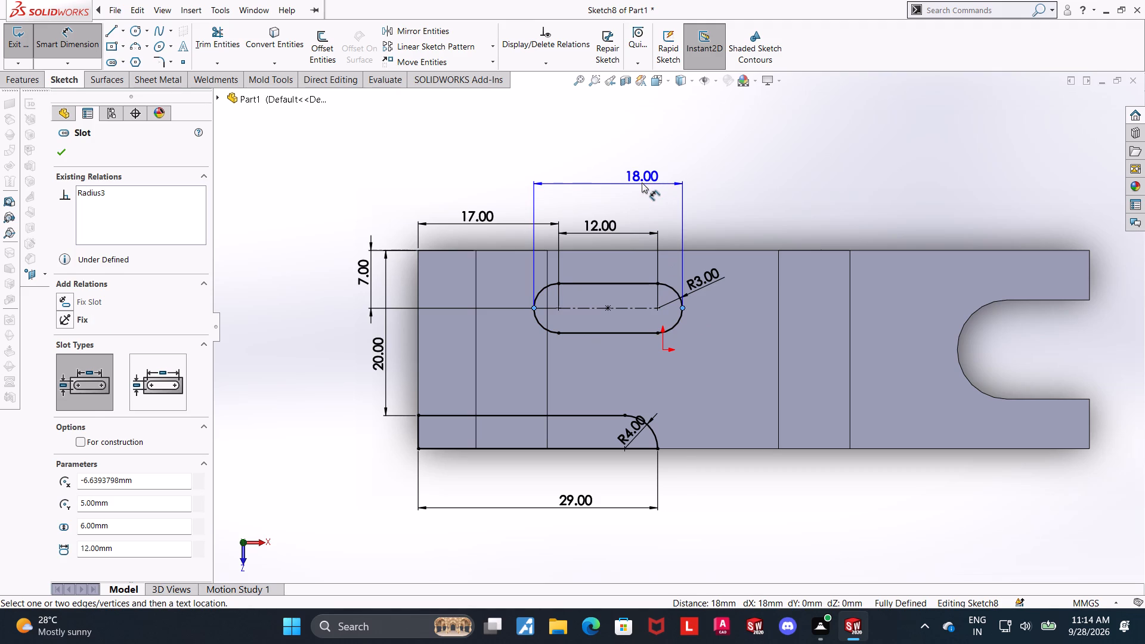
key(Escape)
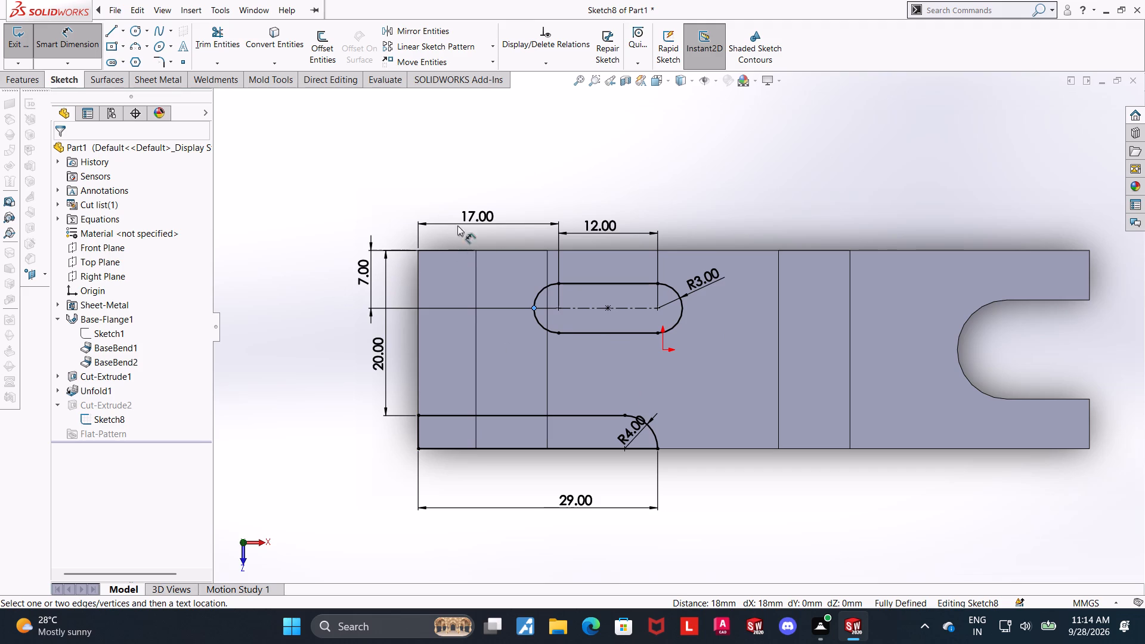
Exit the edited sketch to rebuild the cut with the added slot.
click(17, 48)
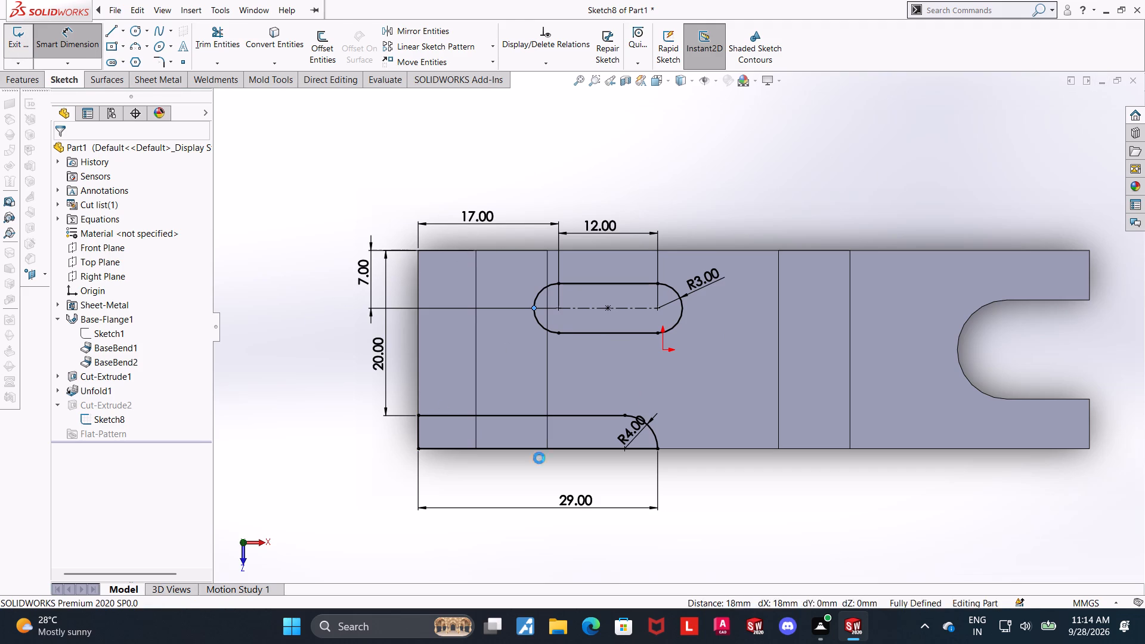
Fold all of the bracket's bends back up, keeping the base's inner face fixed.
middle_drag(792, 462, 845, 527)
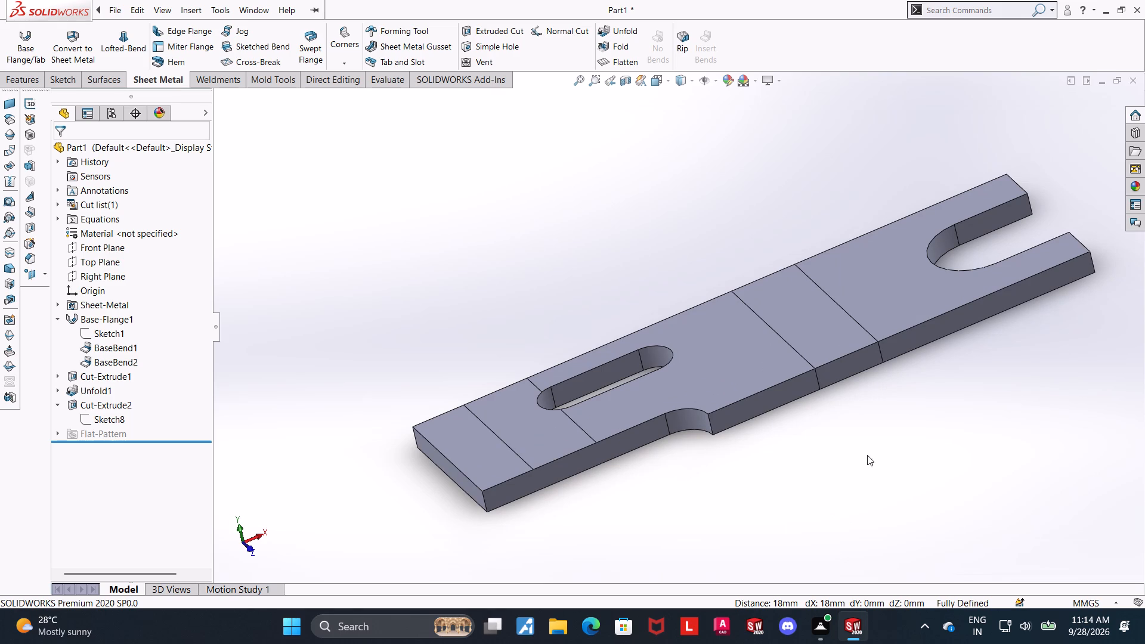
middle_drag(829, 465, 836, 536)
click(622, 44)
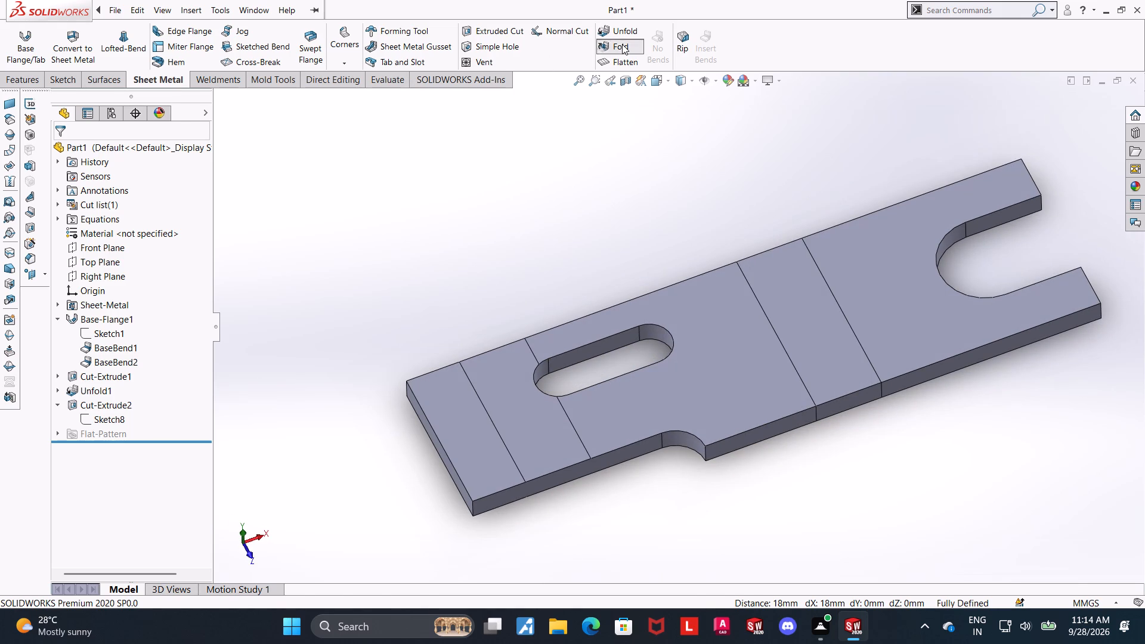
click(133, 283)
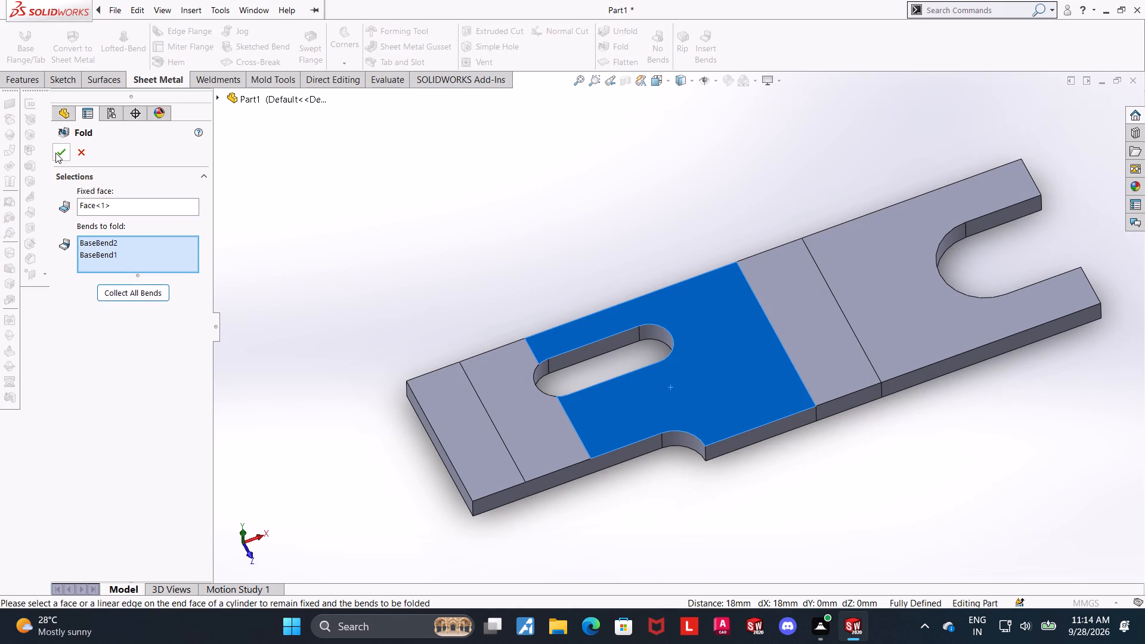
click(55, 153)
click(949, 417)
Examine the folded bracket from several sides, including its base slot, edge cut-out and both flanges.
middle_drag(874, 371, 905, 264)
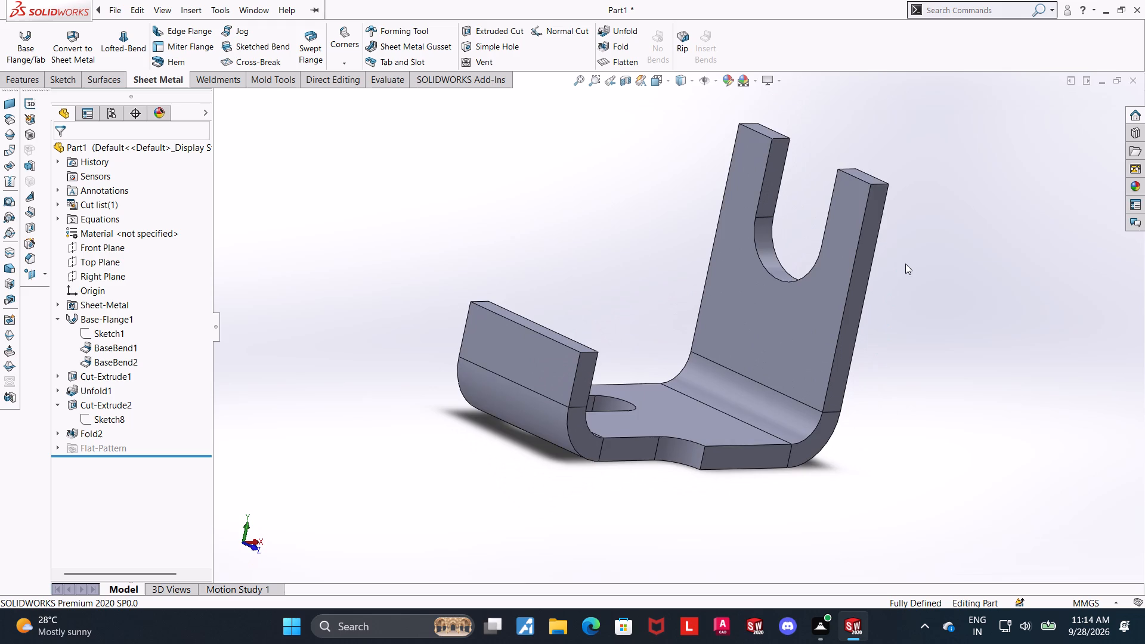
scroll(904, 277, up, 2)
middle_drag(893, 234, 980, 210)
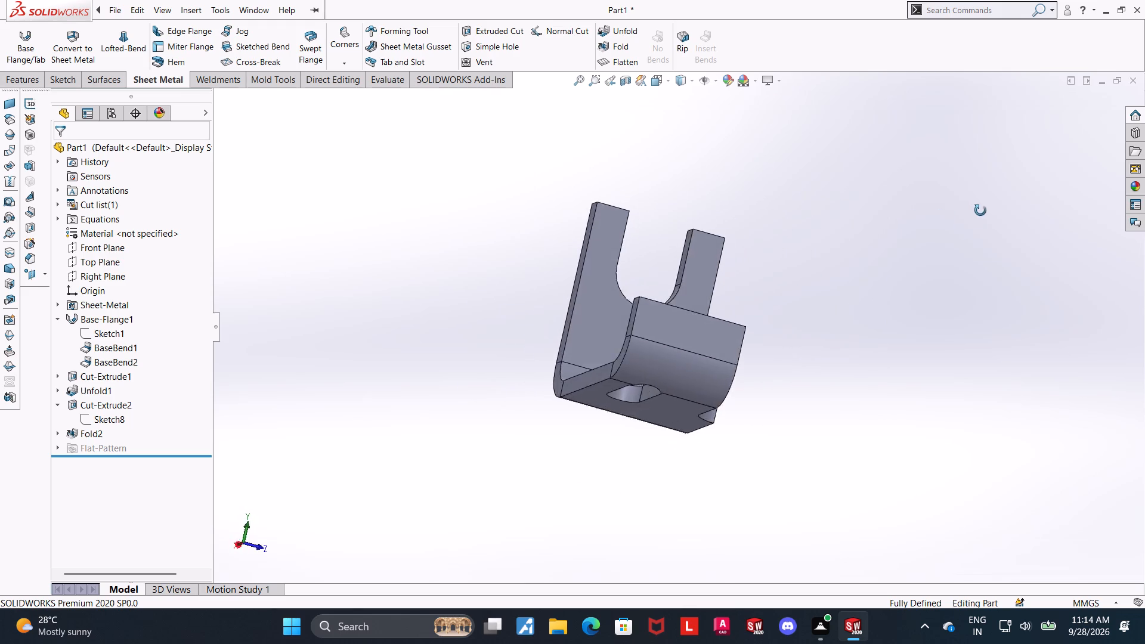
middle_drag(980, 210, 828, 294)
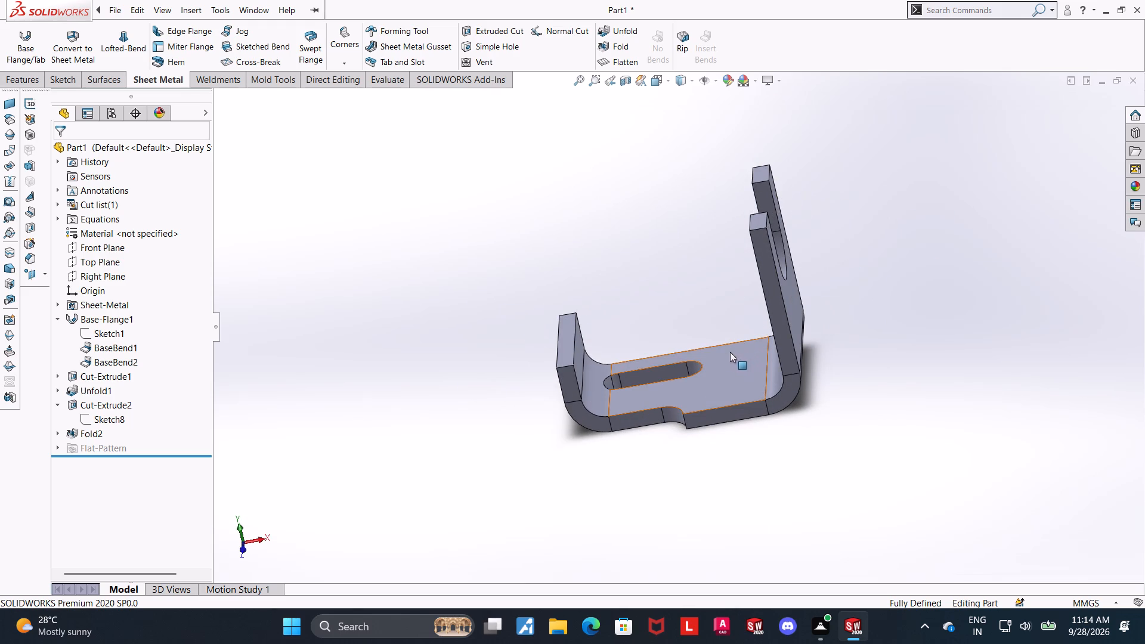
middle_drag(641, 346, 707, 346)
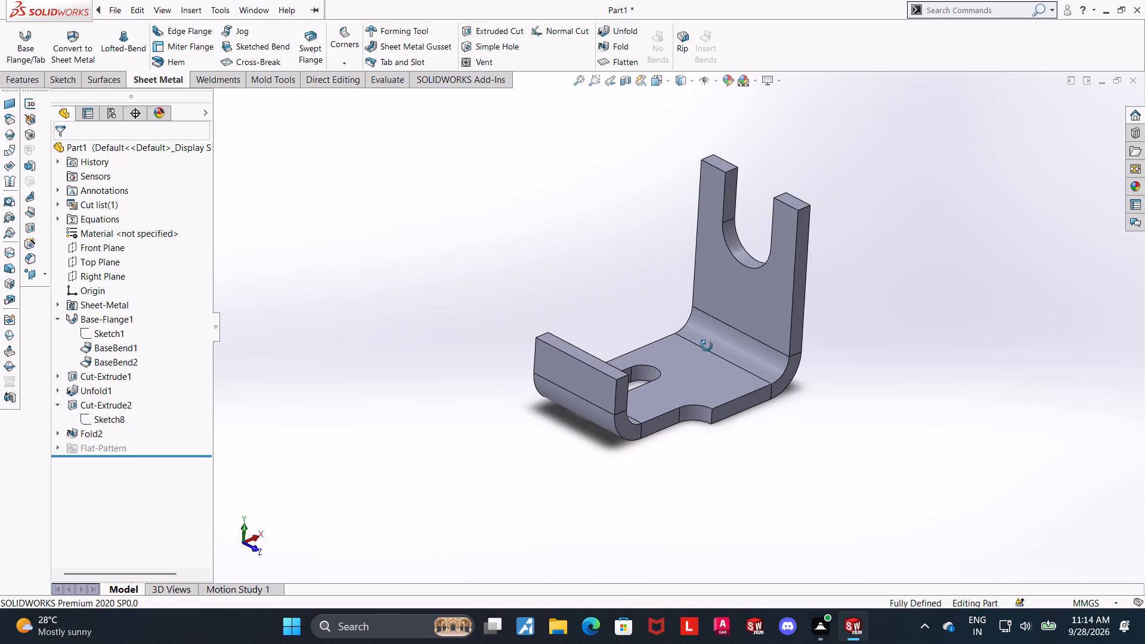
middle_drag(707, 346, 705, 346)
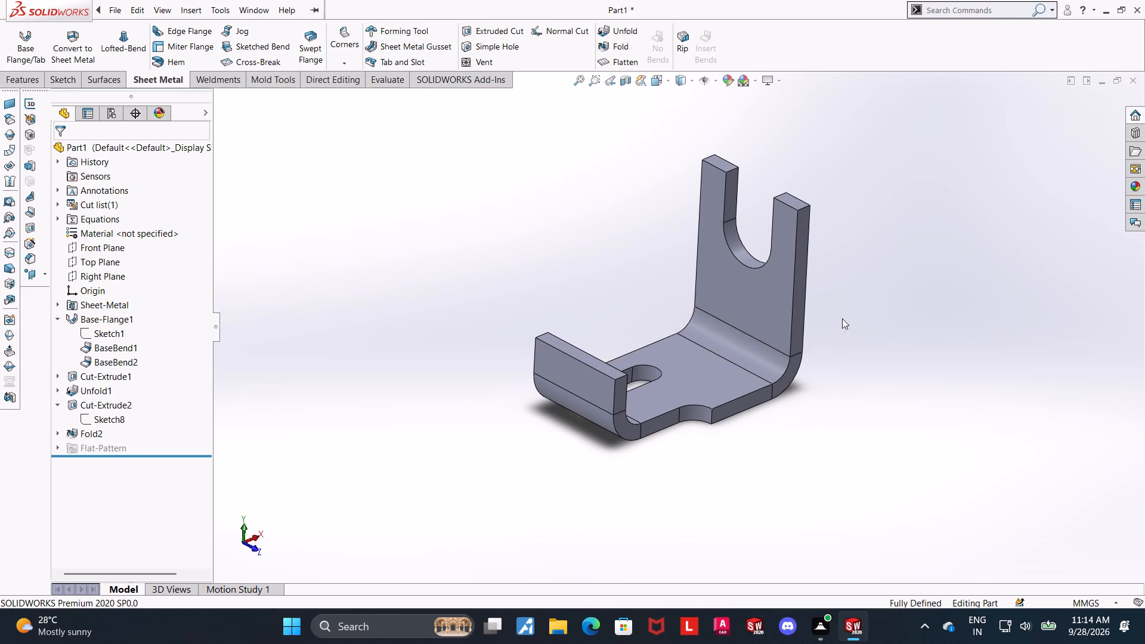
middle_drag(858, 316, 839, 322)
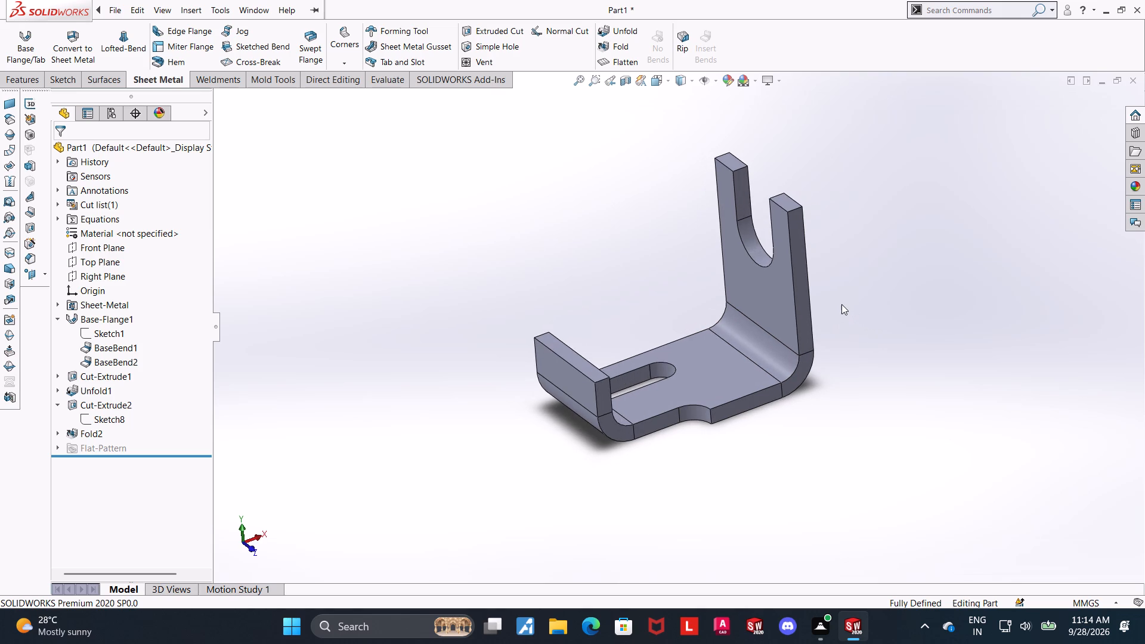
scroll(841, 304, down, 1)
scroll(820, 351, down, 1)
middle_drag(790, 350, 768, 391)
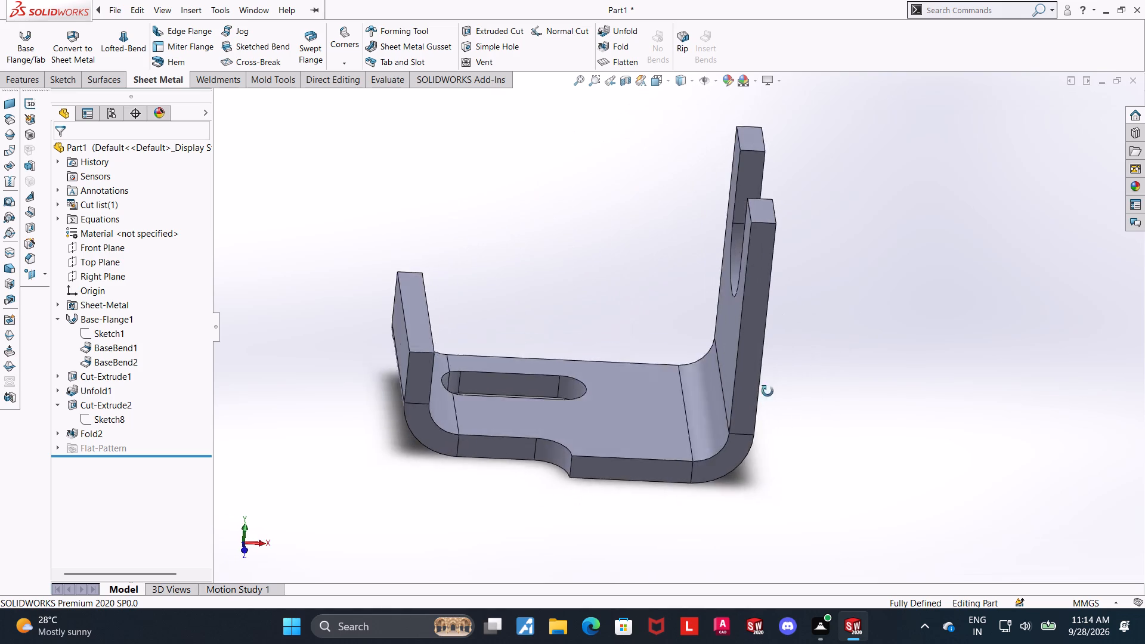
middle_drag(768, 391, 774, 361)
scroll(775, 355, up, 1)
middle_drag(773, 318, 766, 314)
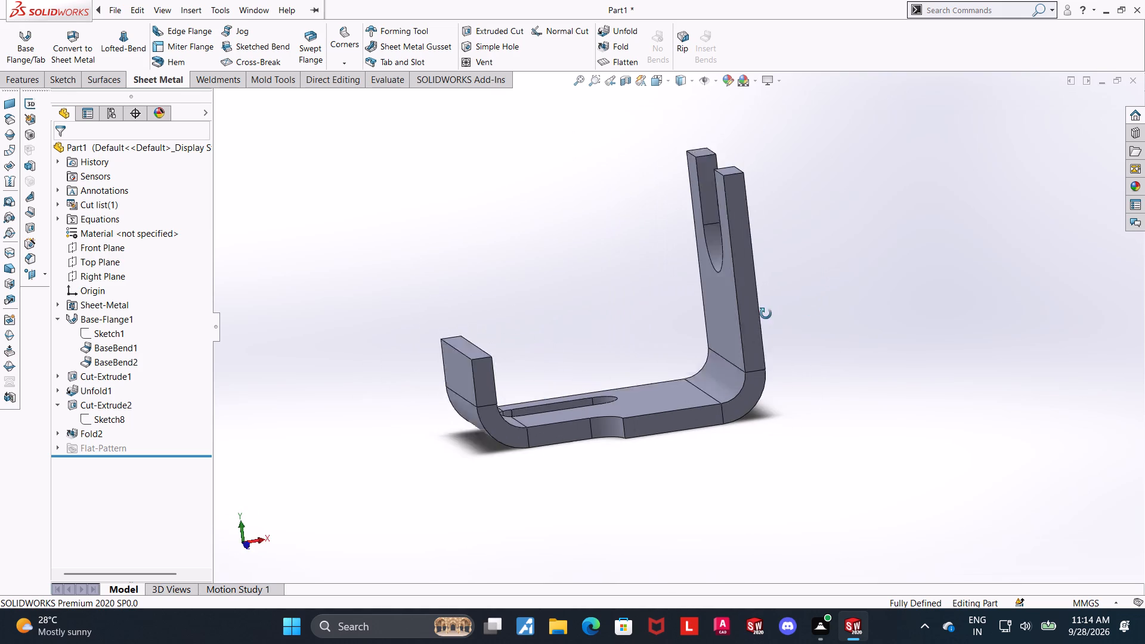
middle_drag(766, 314, 757, 312)
Examine the base flange's profile sketch and its dimensions from the front, including both vertical flange lines, and exit the sketch.
click(103, 332)
scroll(685, 425, down, 1)
middle_drag(647, 445, 669, 493)
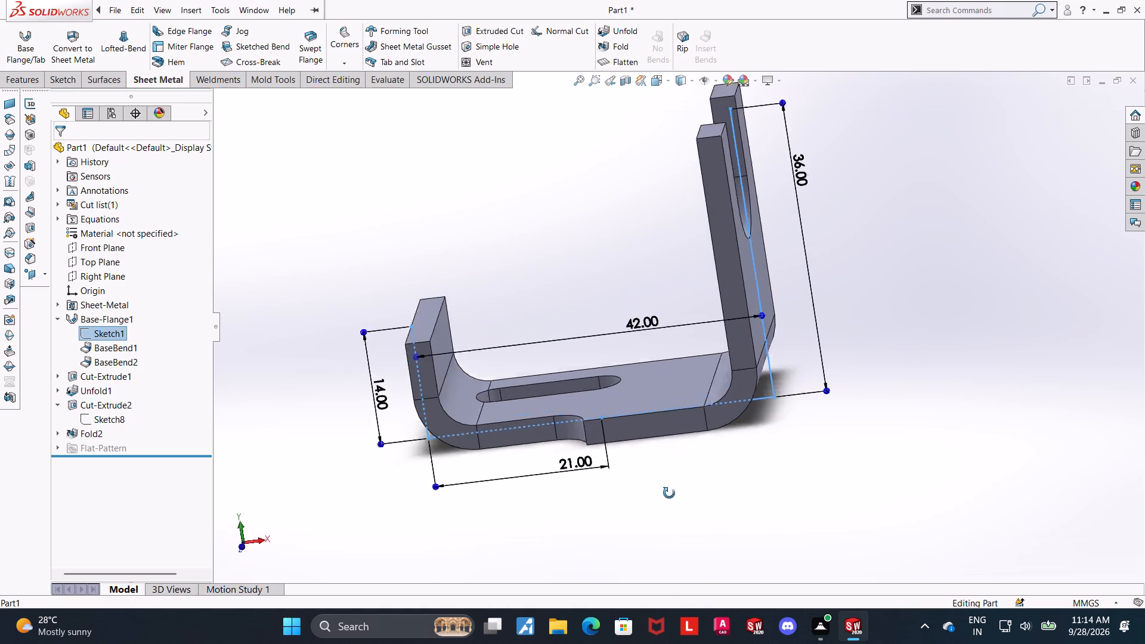
middle_drag(669, 493, 690, 493)
click(650, 83)
click(573, 379)
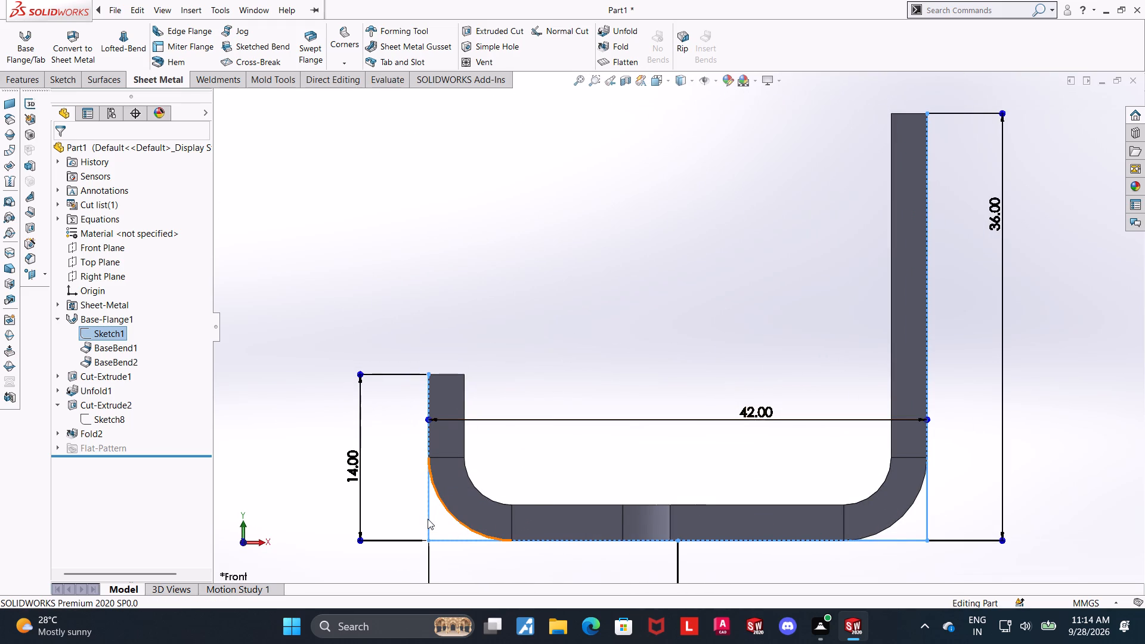
click(373, 472)
click(101, 332)
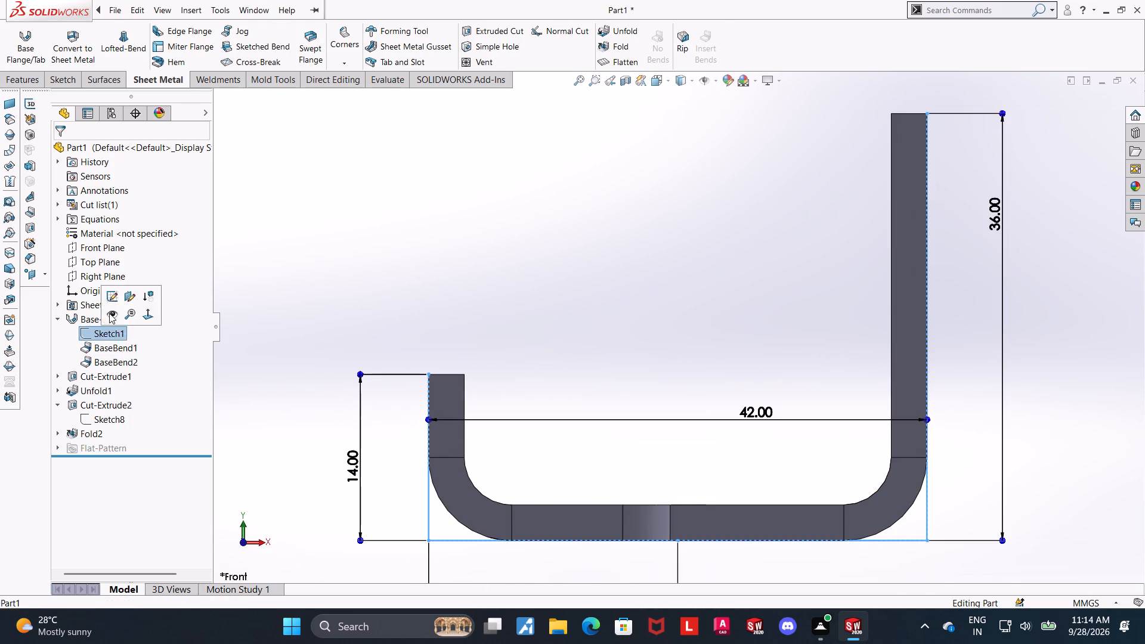
click(112, 298)
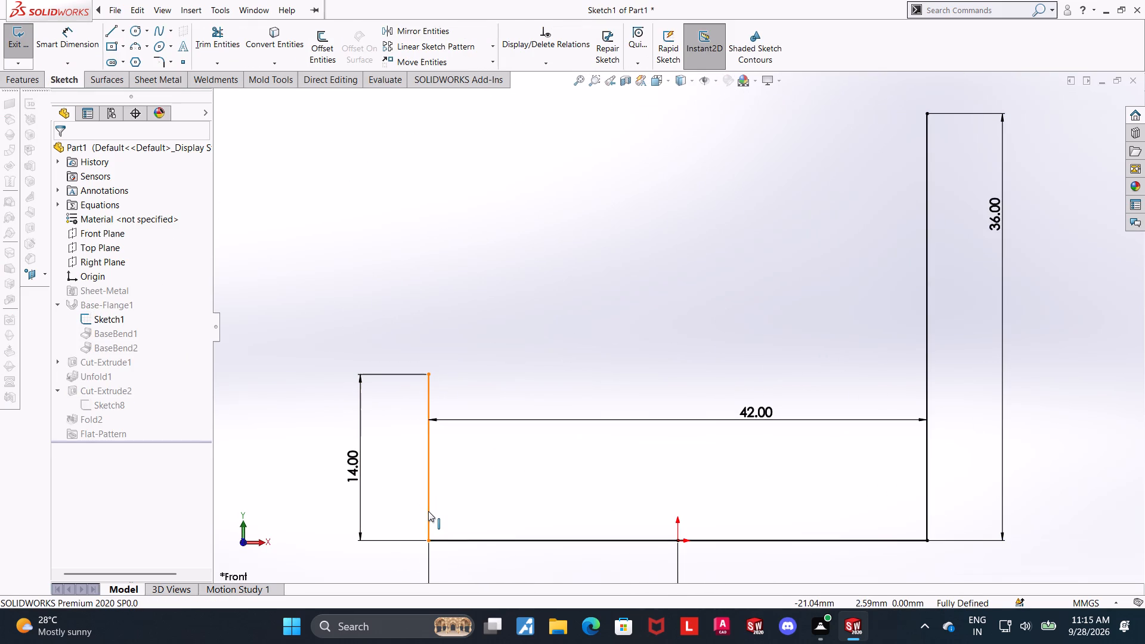
click(428, 511)
click(926, 447)
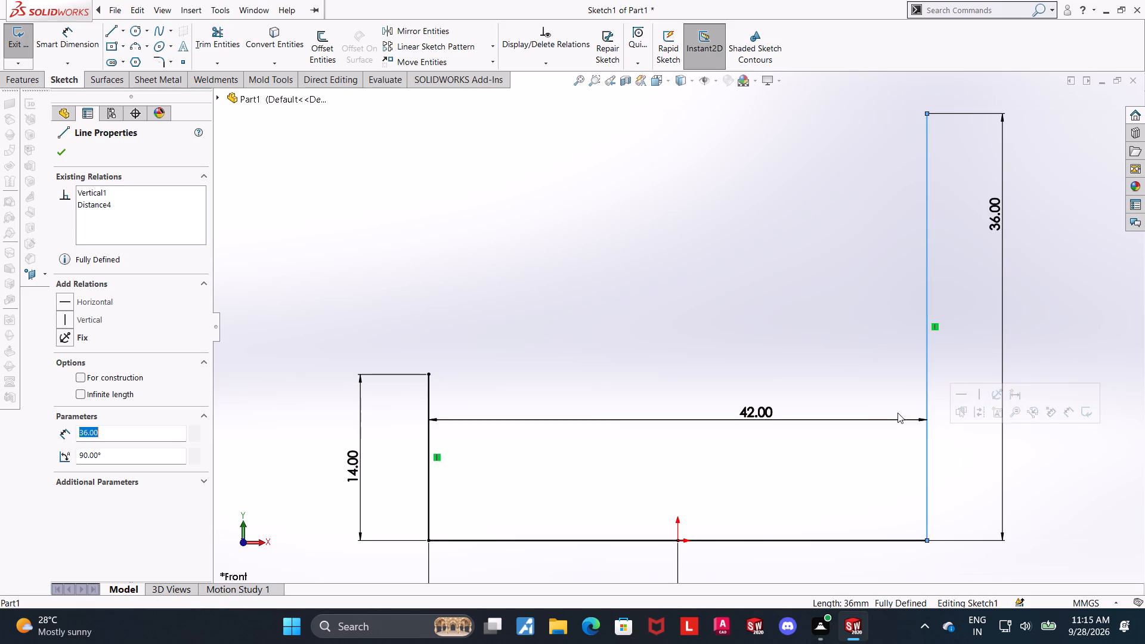
click(69, 153)
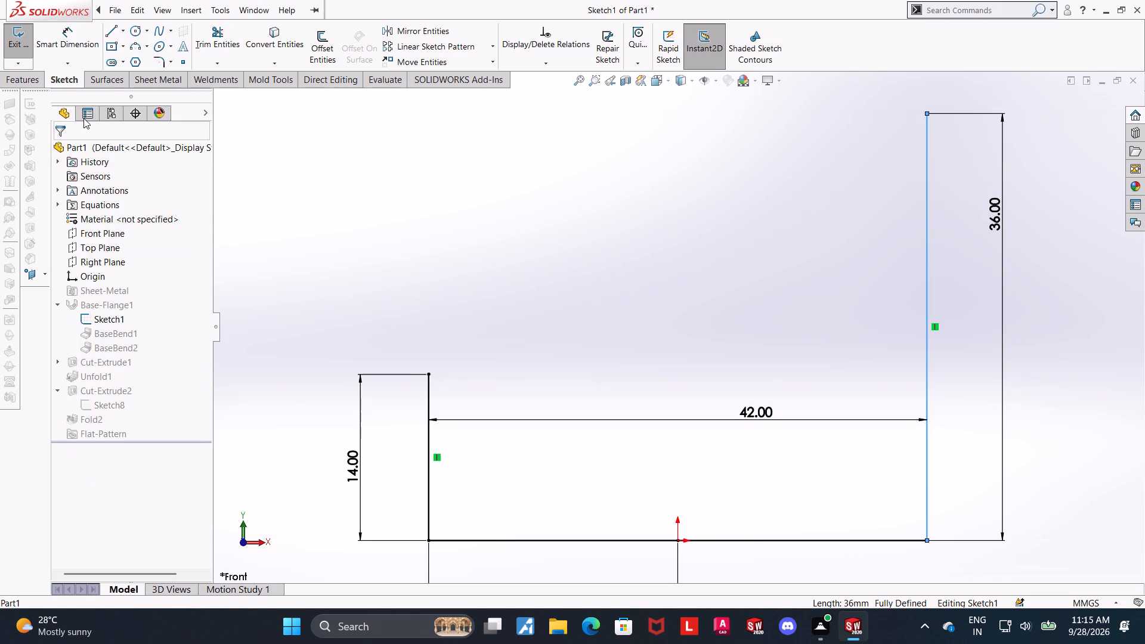
click(14, 41)
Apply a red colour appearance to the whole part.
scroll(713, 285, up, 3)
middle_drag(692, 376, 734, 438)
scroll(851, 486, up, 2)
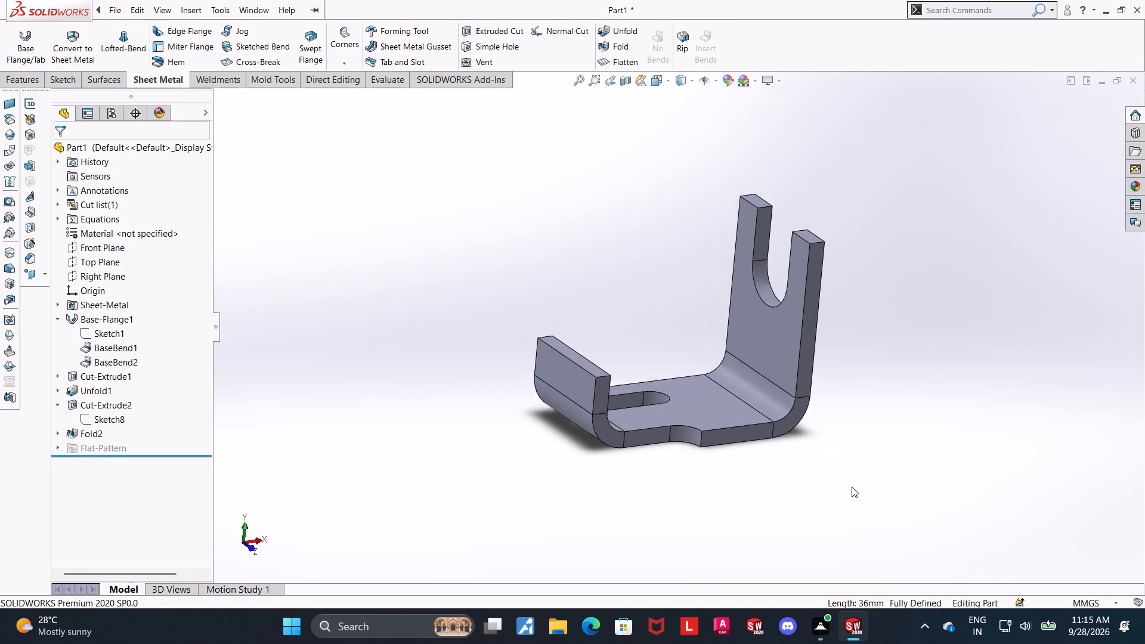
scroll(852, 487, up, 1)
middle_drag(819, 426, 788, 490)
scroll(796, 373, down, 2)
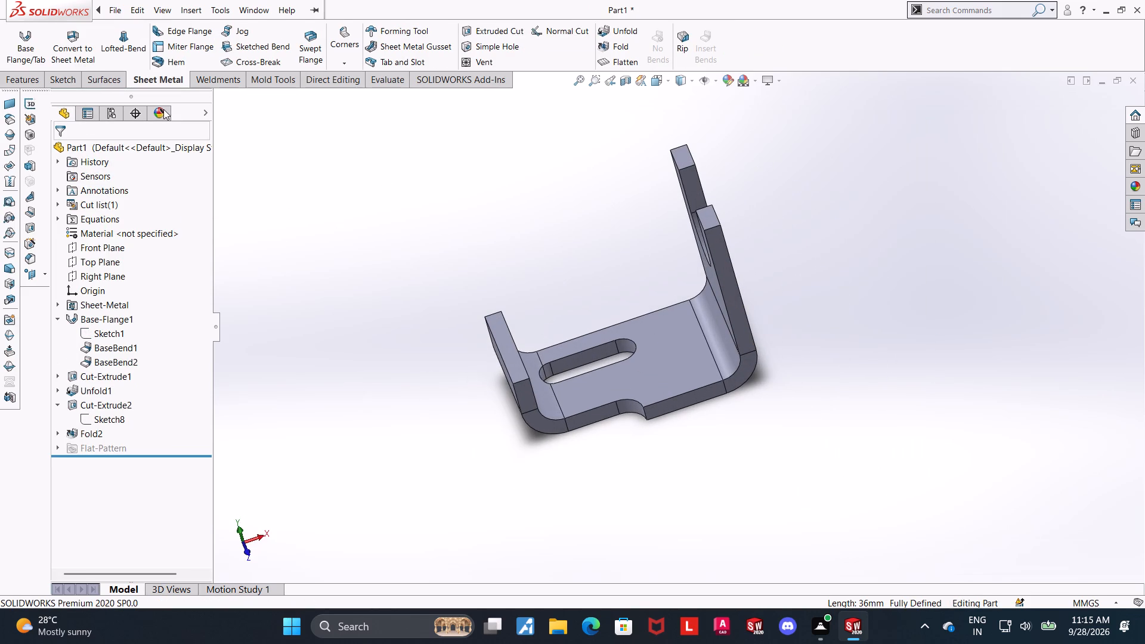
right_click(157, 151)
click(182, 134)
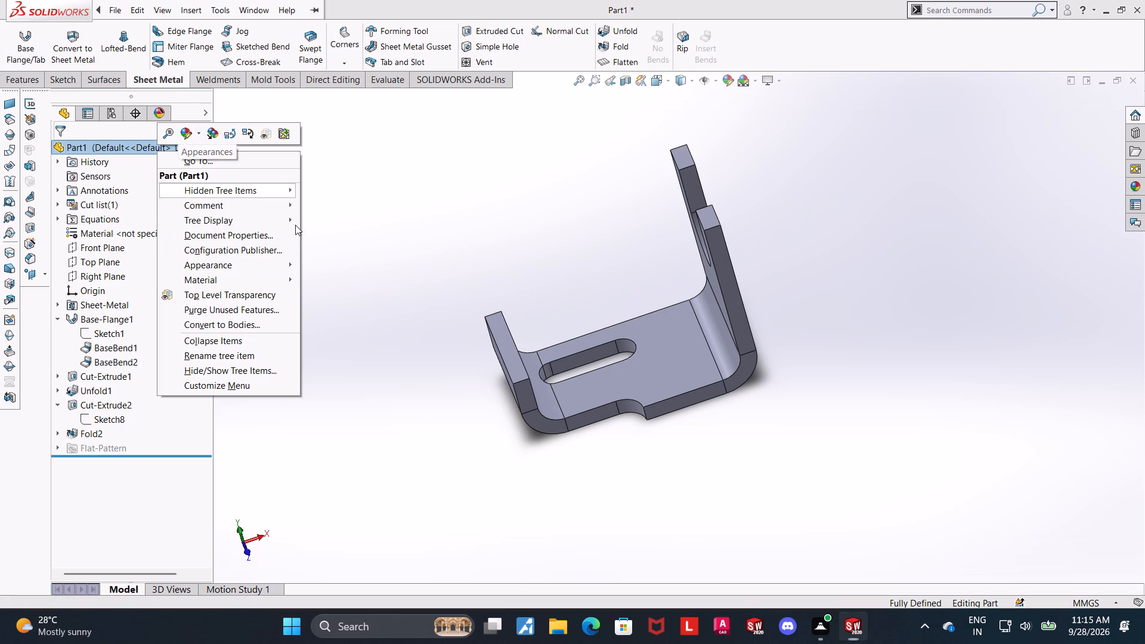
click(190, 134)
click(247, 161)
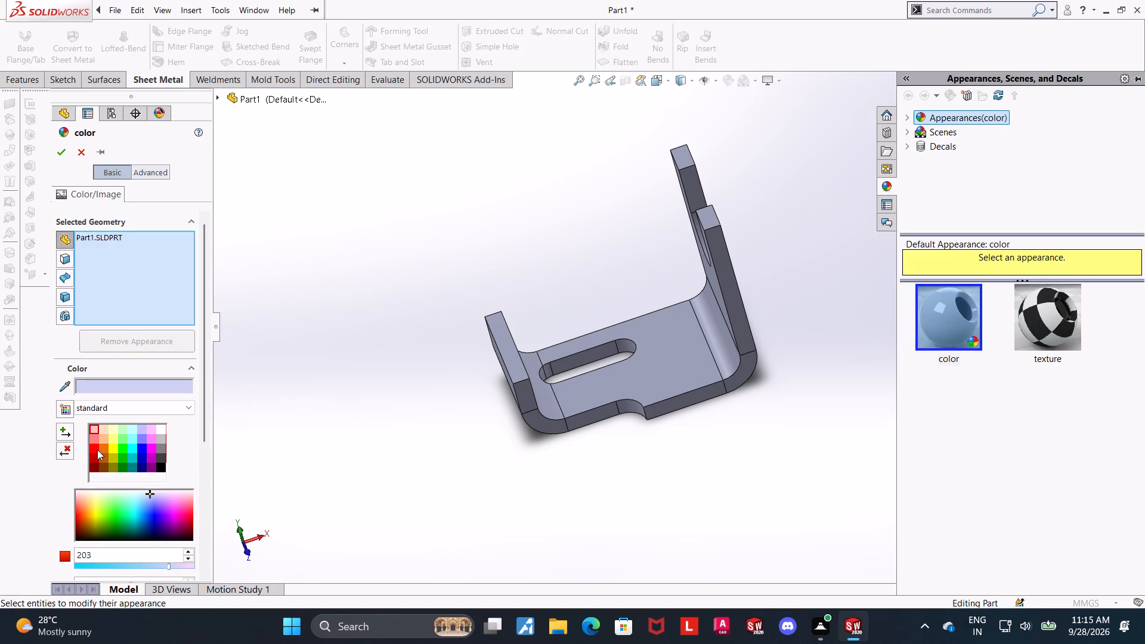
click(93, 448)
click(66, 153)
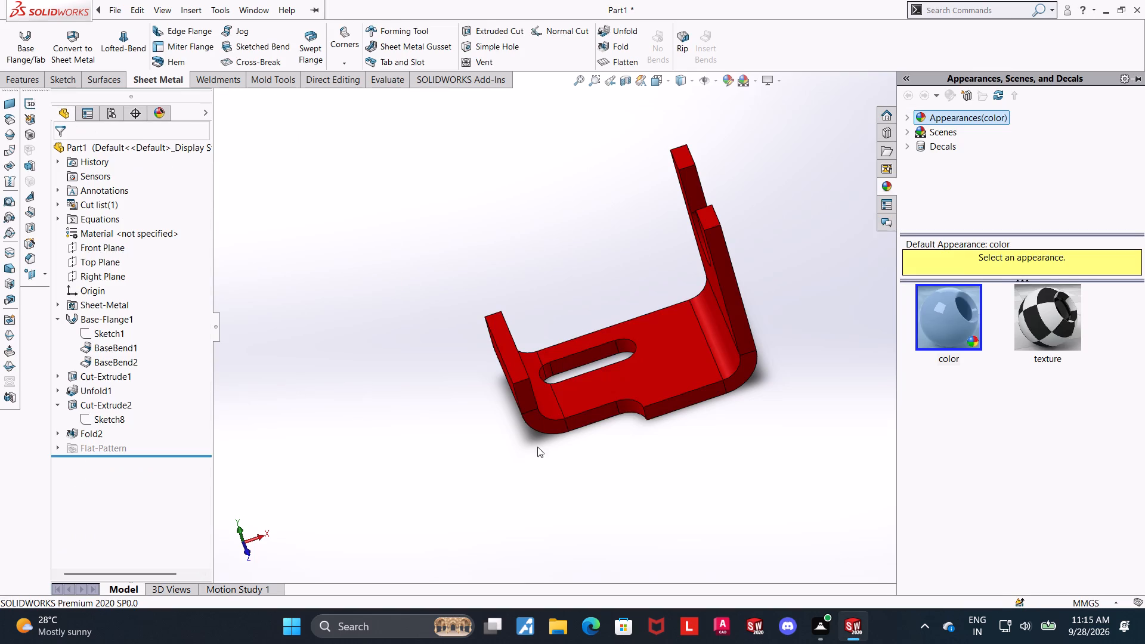
Flatten the bracket and view its flat pattern squarely in the Left orientation.
middle_drag(686, 445, 738, 374)
scroll(756, 316, down, 2)
scroll(772, 376, up, 1)
middle_click(750, 383)
scroll(749, 383, up, 1)
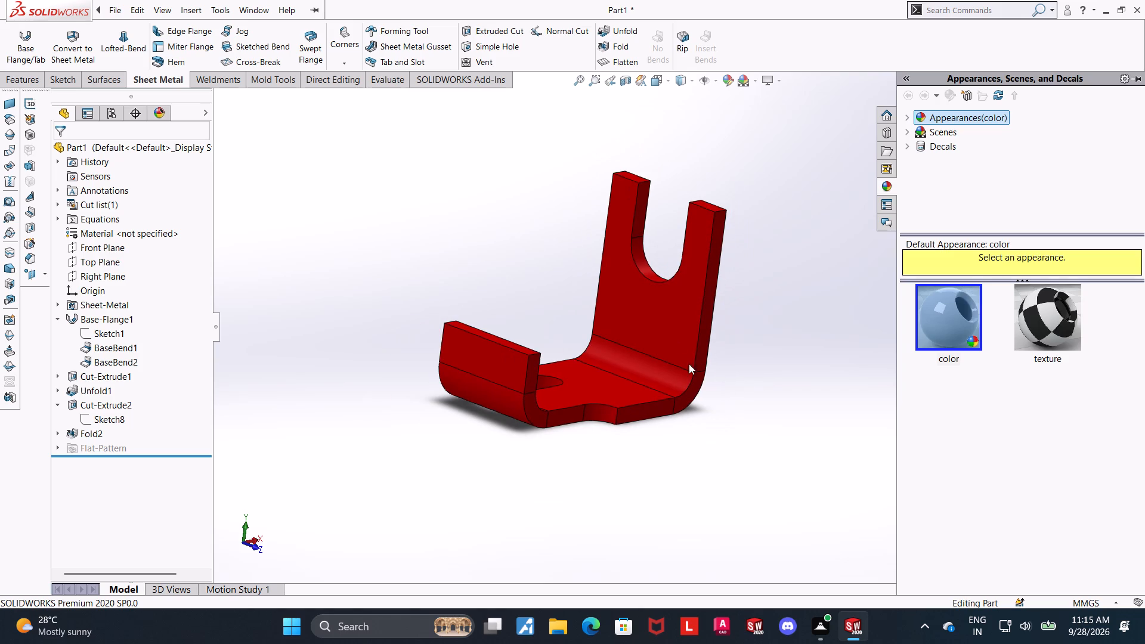
click(808, 394)
middle_drag(767, 401, 750, 414)
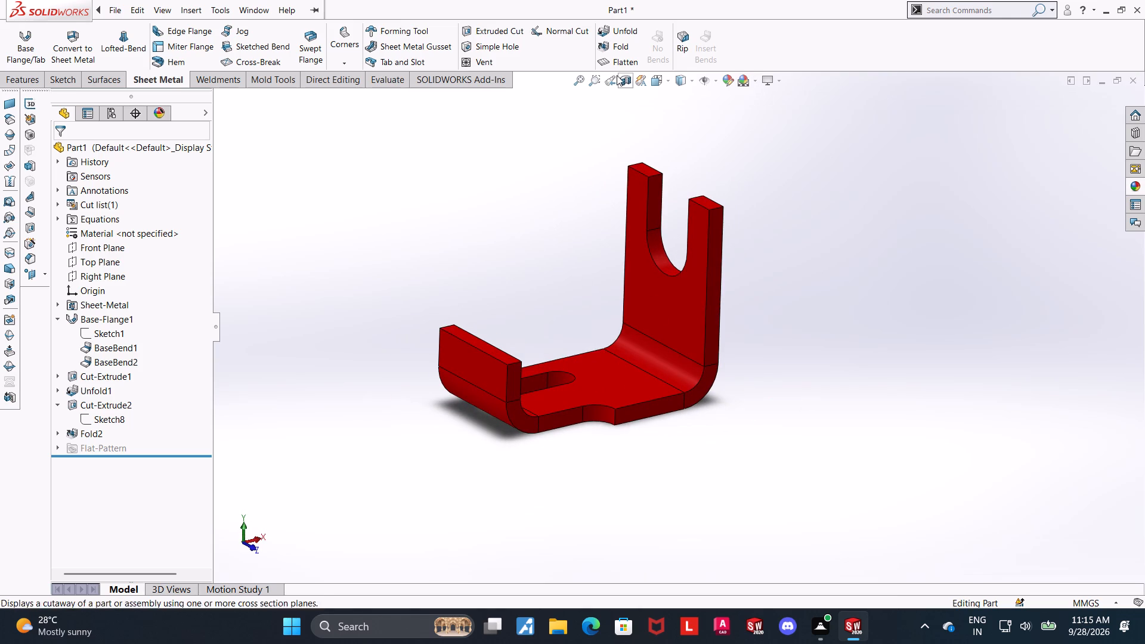
click(613, 63)
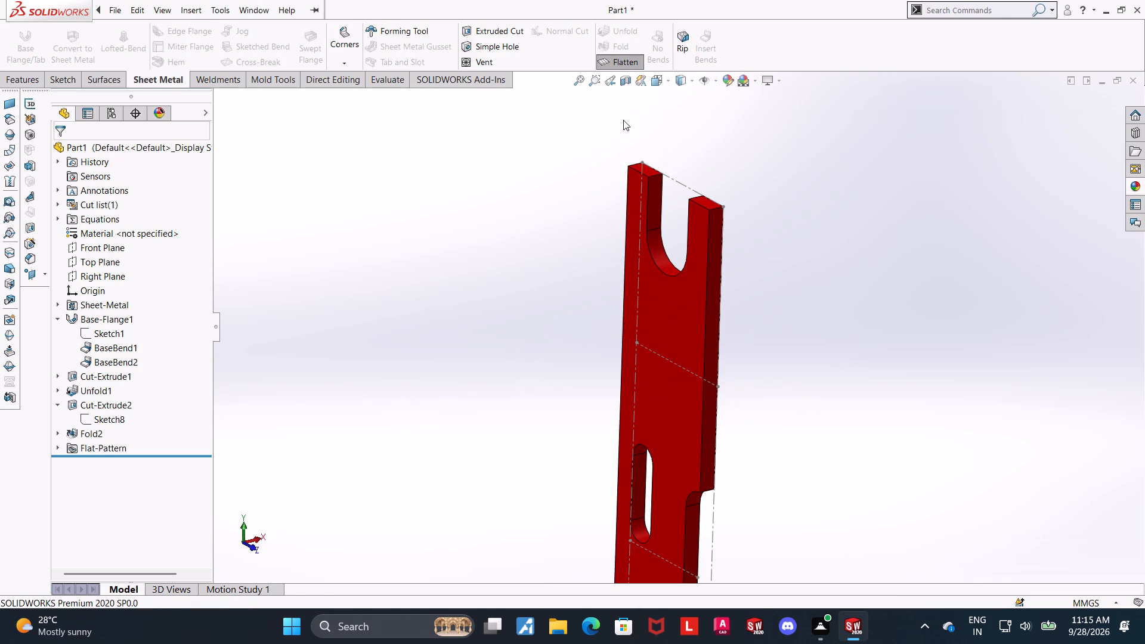
click(654, 83)
click(454, 405)
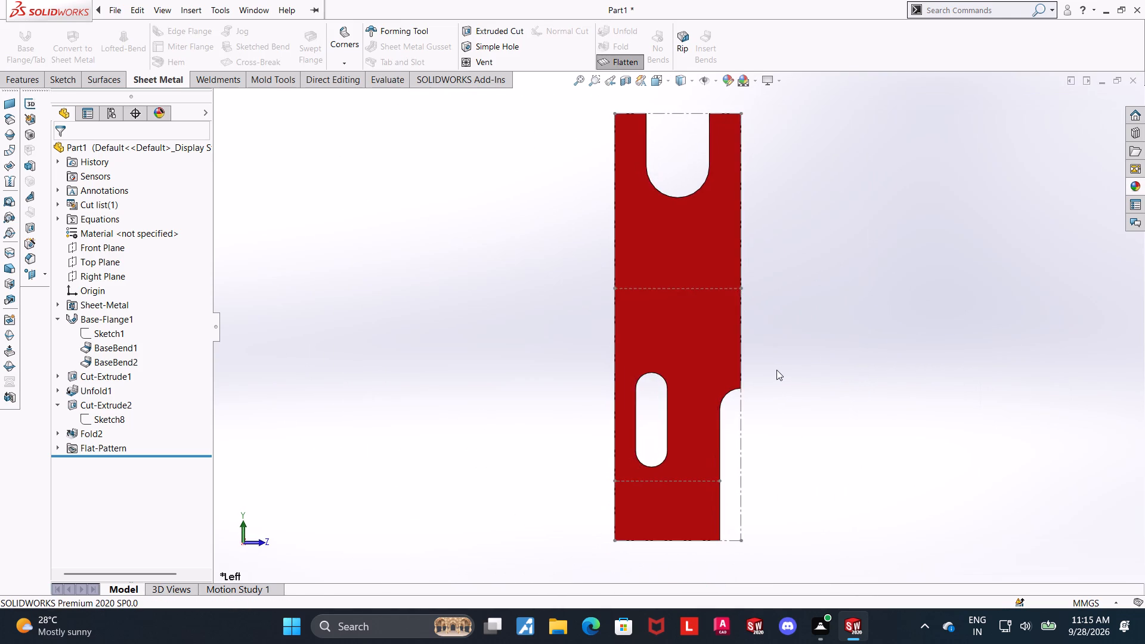
Examine both sides of the flat pattern, ending on a square view with the strip lying horizontally.
middle_drag(705, 335, 744, 428)
right_click(724, 313)
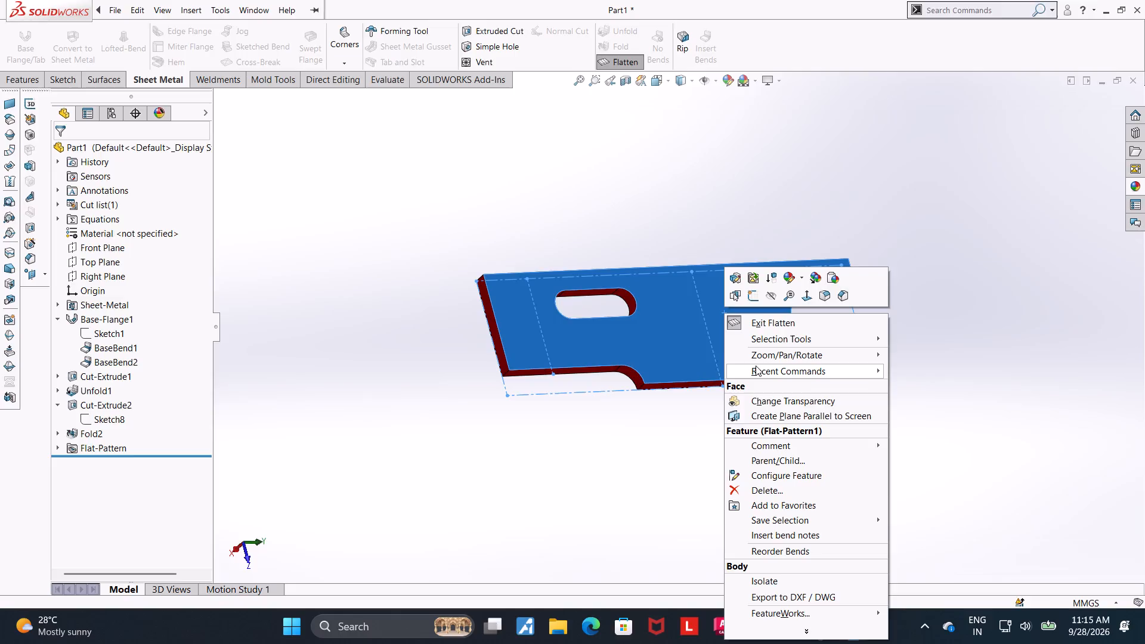
click(804, 298)
scroll(838, 471, up, 1)
middle_drag(795, 454, 579, 442)
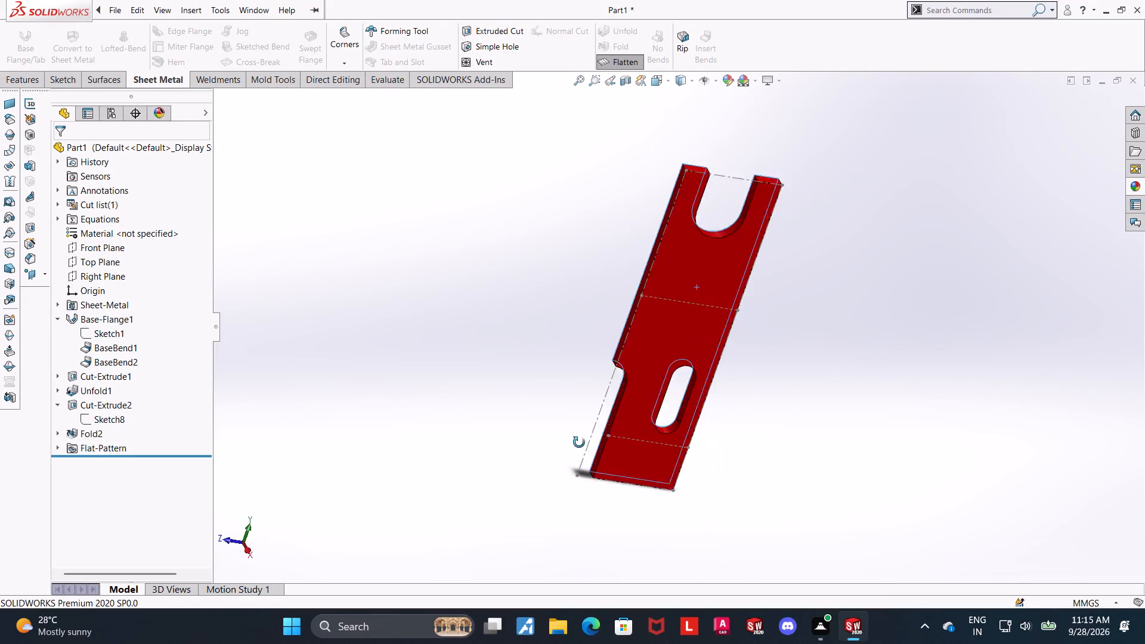
middle_drag(579, 442, 704, 578)
middle_drag(921, 304, 911, 370)
drag(924, 359, 925, 348)
click(654, 84)
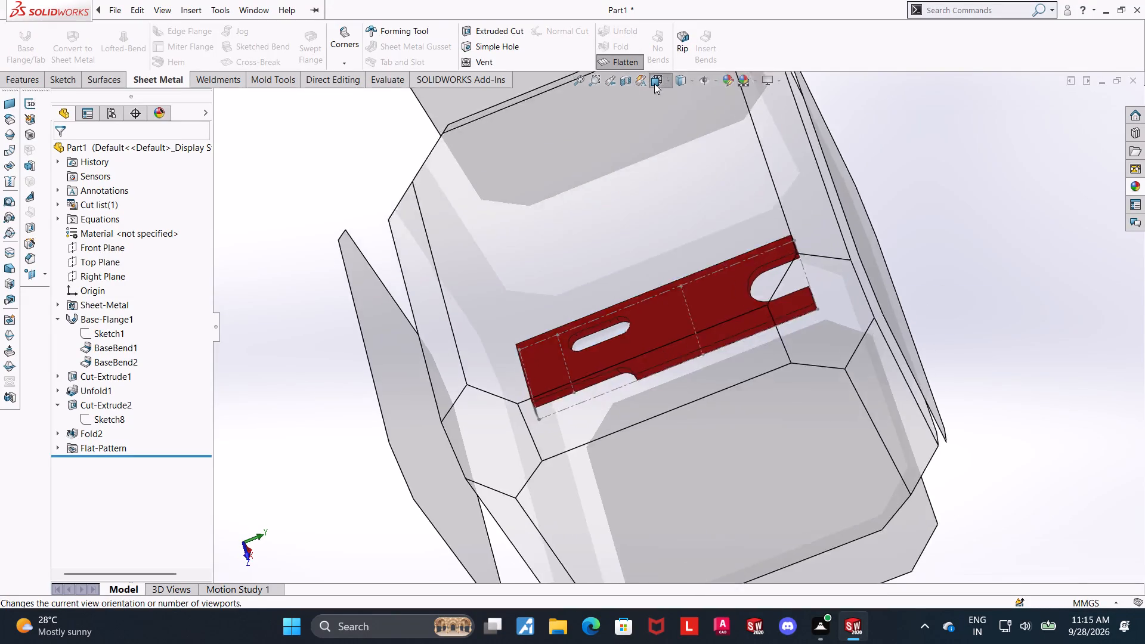
click(513, 304)
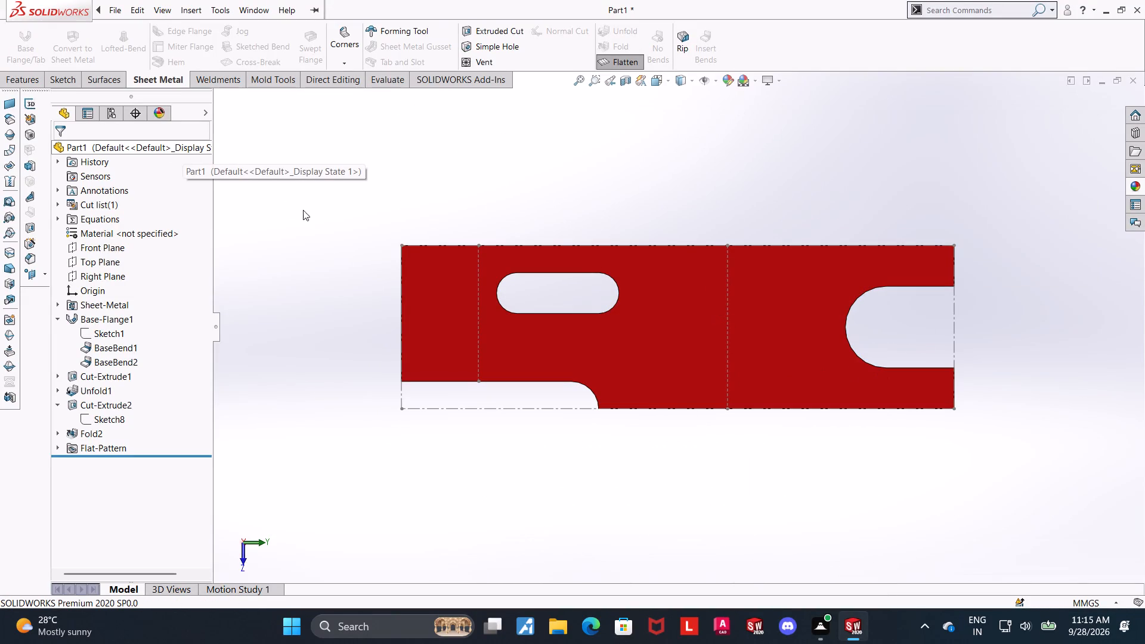
click(457, 209)
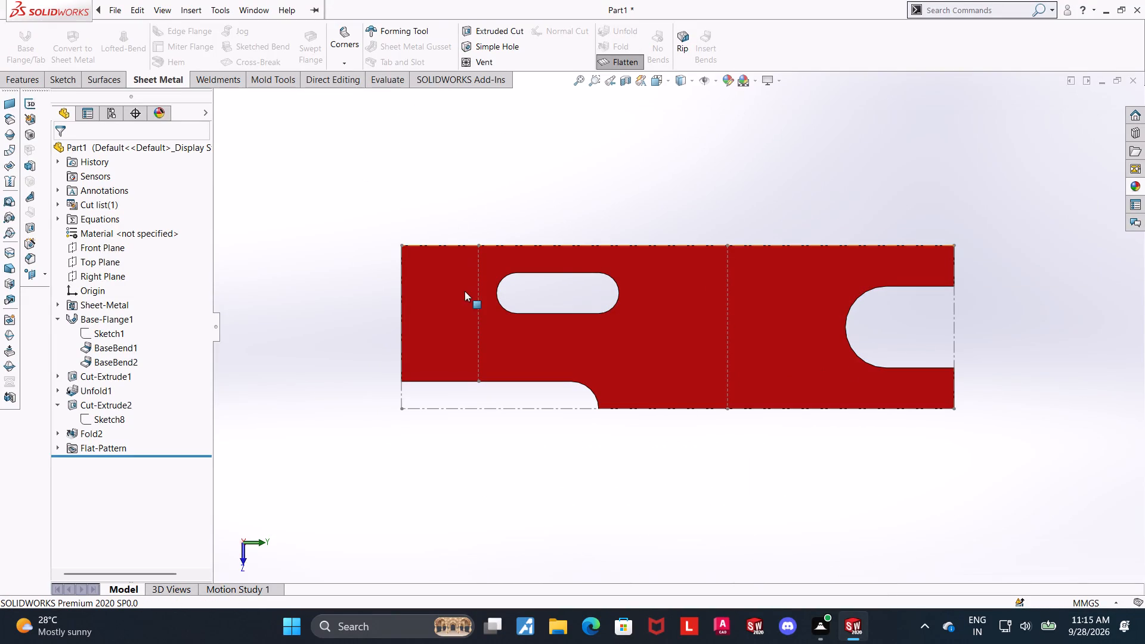
Change the whole part's colour appearance to light yellow.
right_click(123, 152)
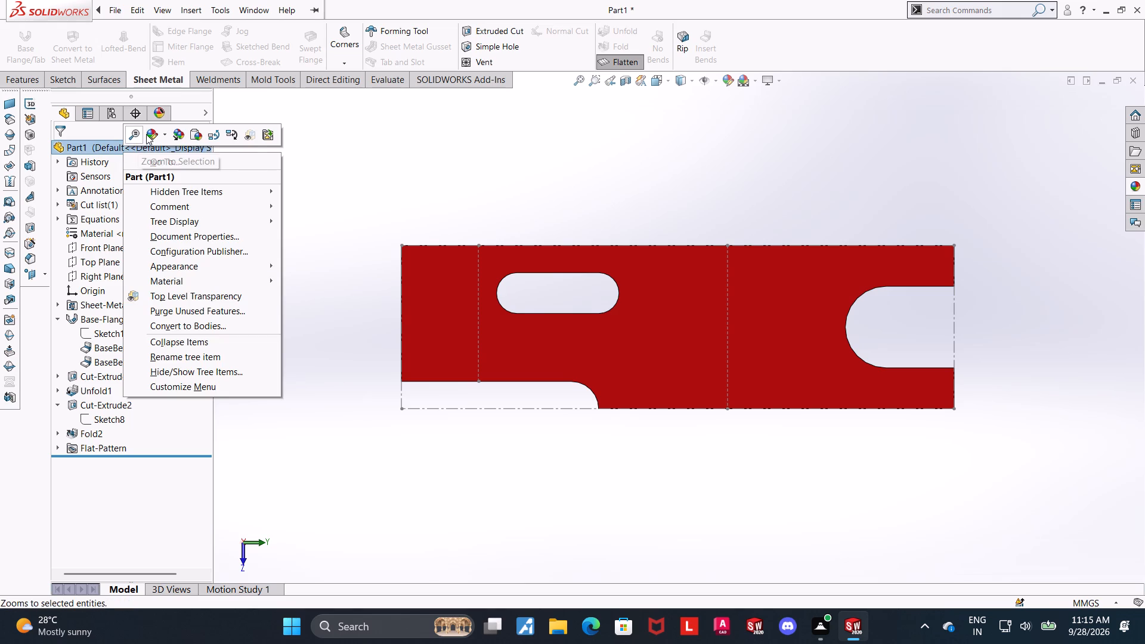
click(148, 134)
click(213, 163)
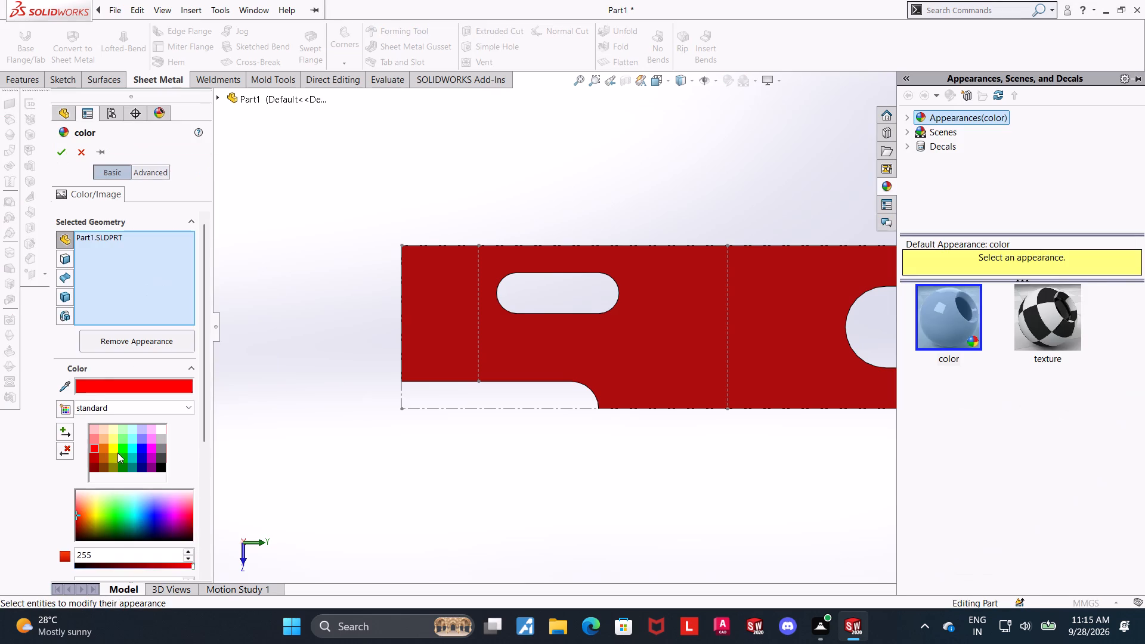
click(148, 450)
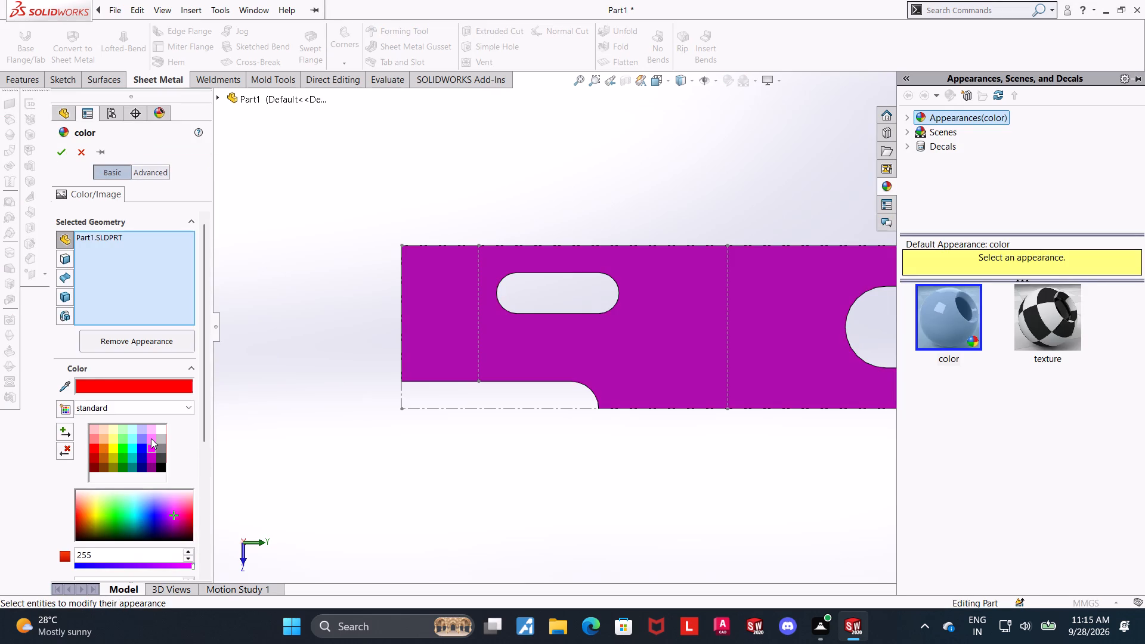
click(151, 438)
click(109, 437)
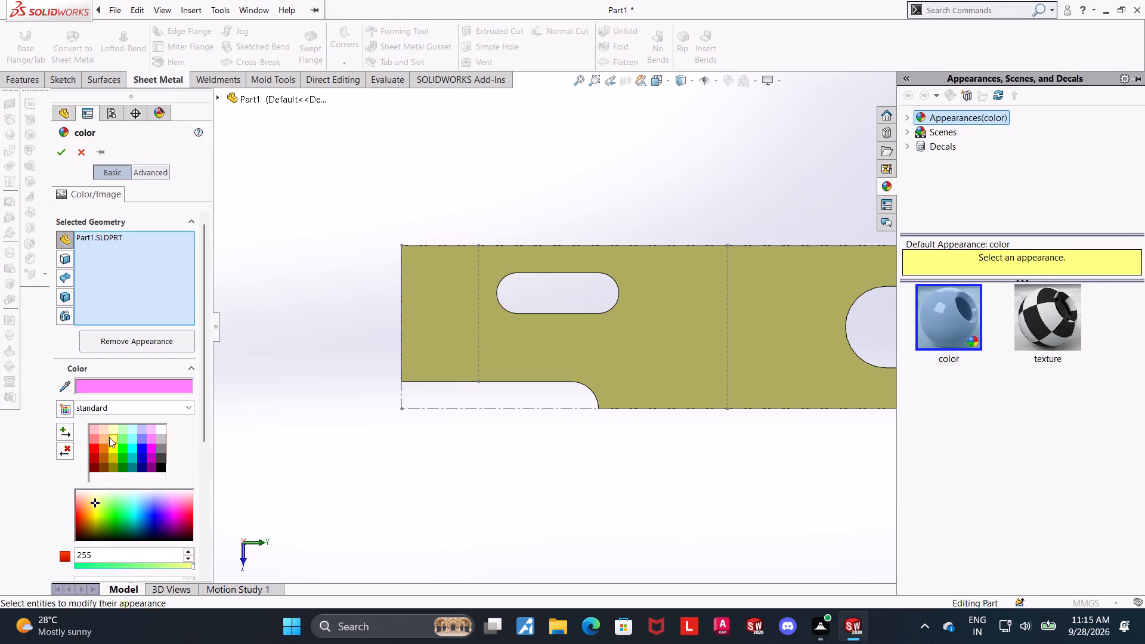
click(58, 154)
click(560, 507)
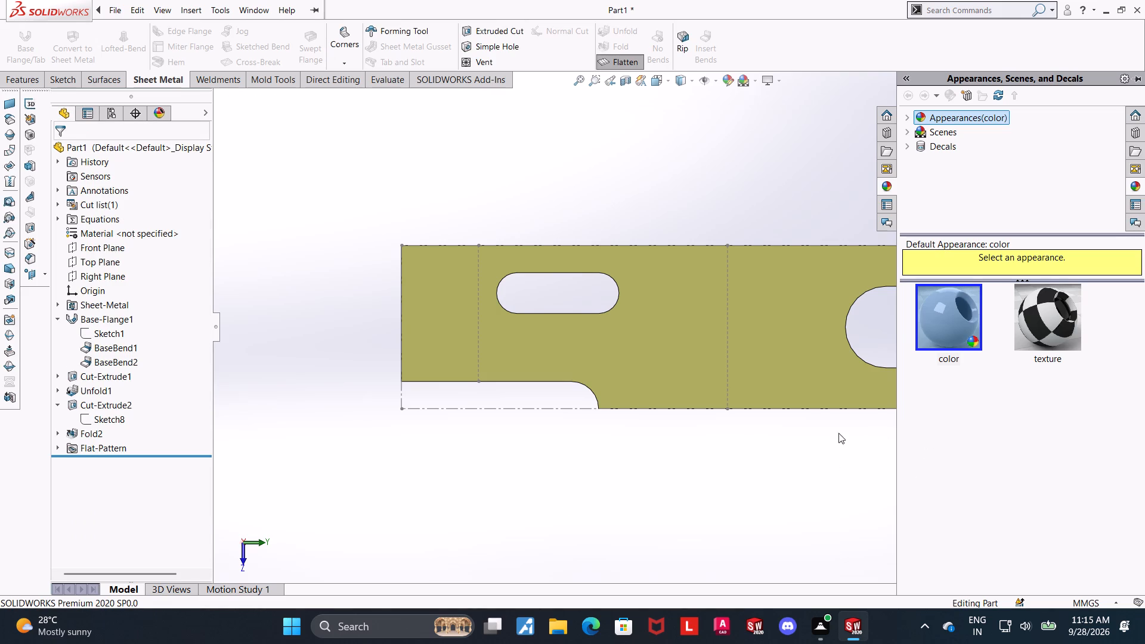
Examine the recoloured flat pattern's opposite face, slots, edge cut-out, bend lines and thin edges.
middle_drag(602, 193, 809, 490)
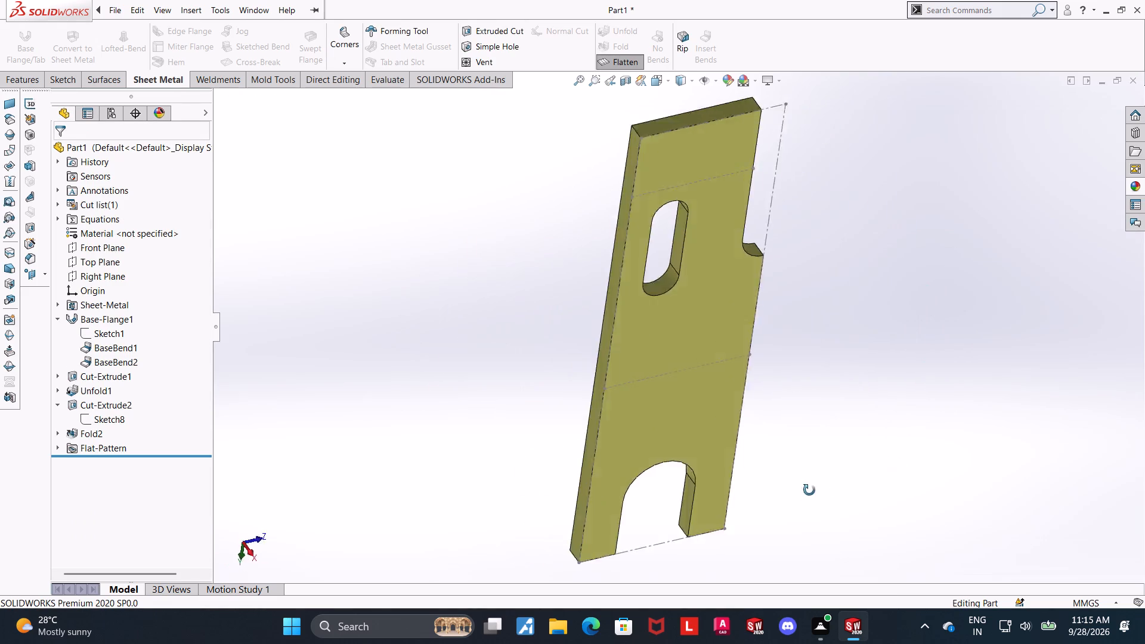
middle_drag(809, 490, 917, 596)
middle_drag(871, 299, 890, 398)
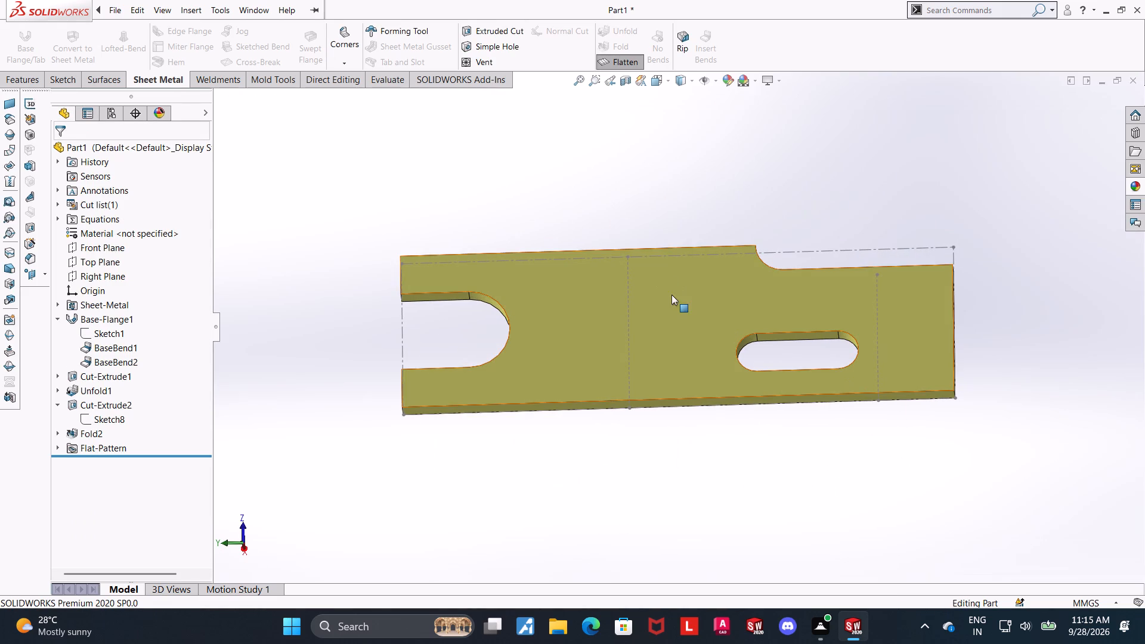
click(653, 88)
click(657, 79)
click(582, 291)
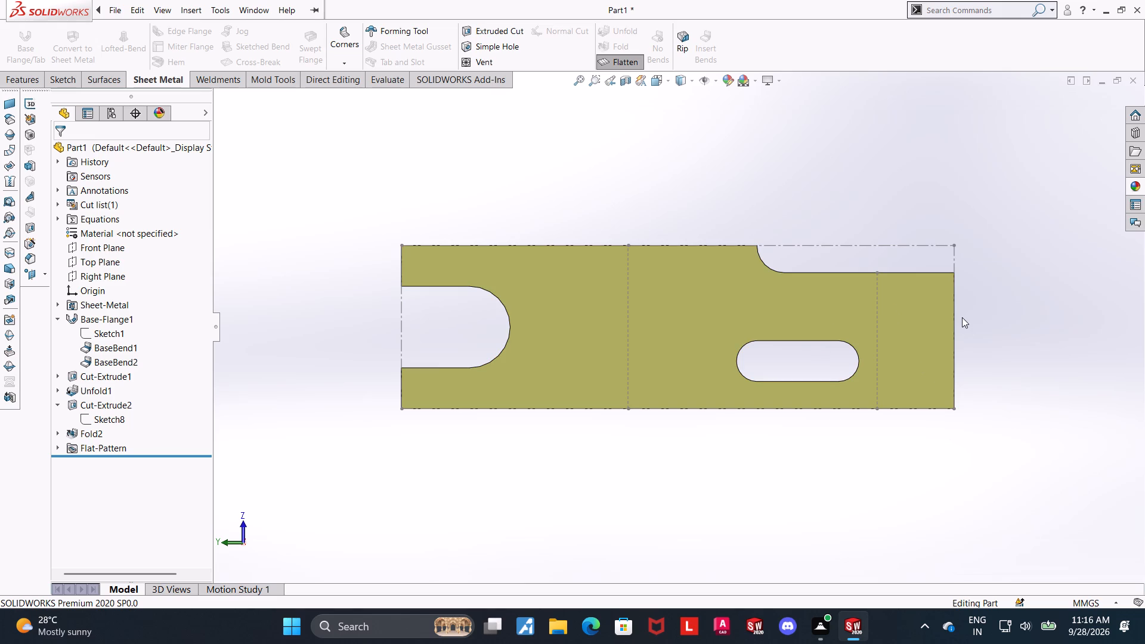
middle_drag(892, 316, 564, 532)
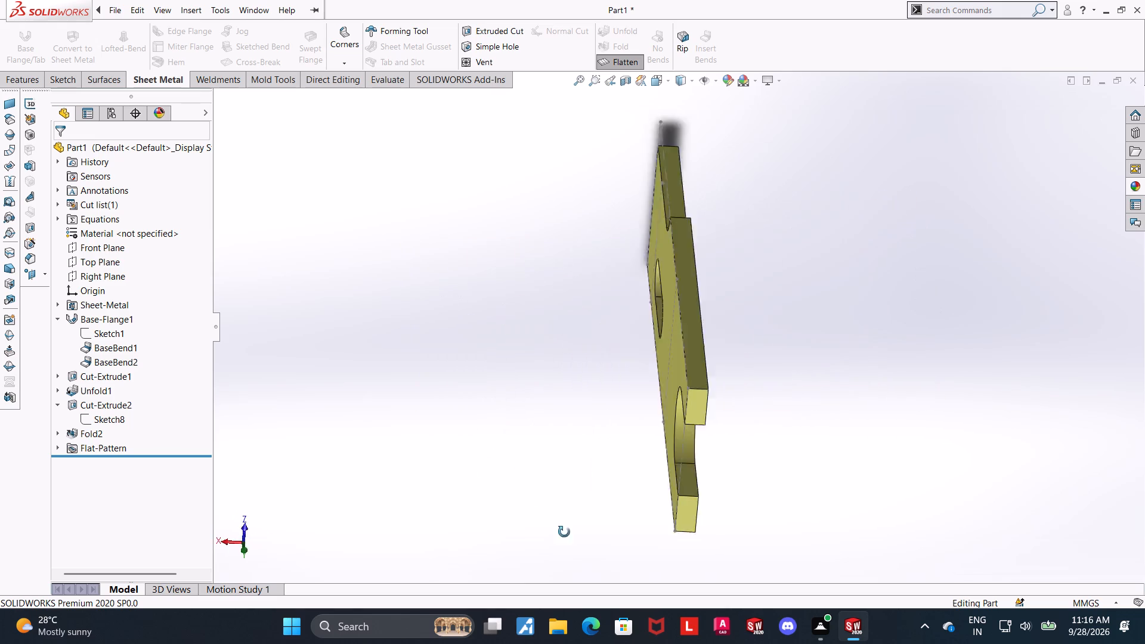
middle_drag(564, 532, 318, 591)
middle_drag(596, 423, 681, 535)
middle_drag(627, 402, 687, 516)
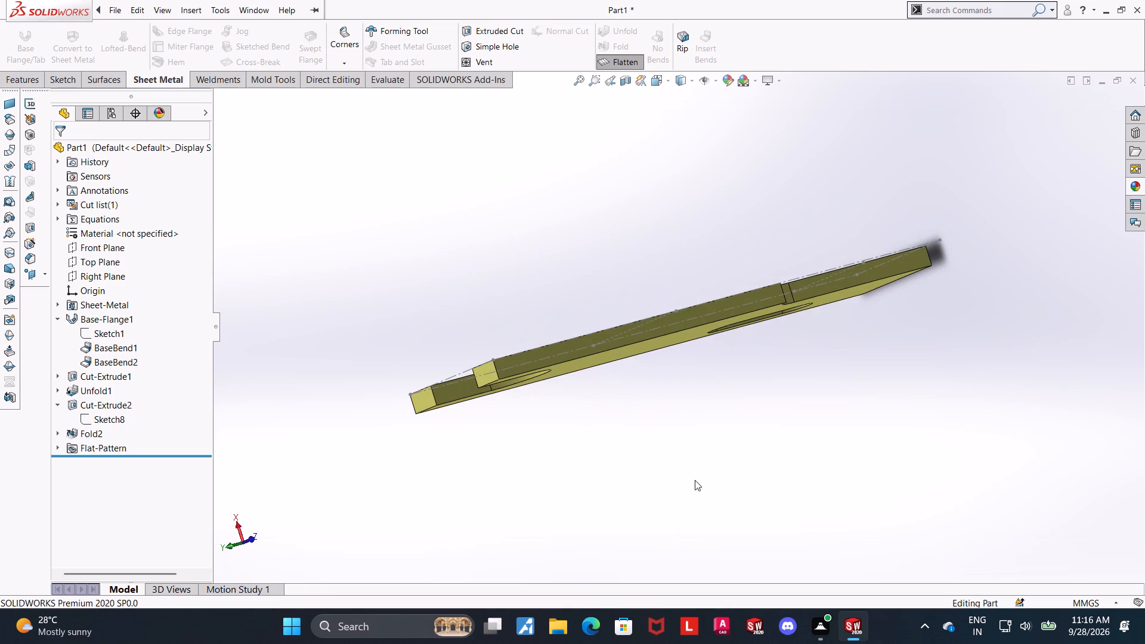
middle_drag(751, 250, 883, 60)
scroll(875, 139, up, 1)
Exit the flattened state and examine the folded bracket's flanges, base slot and edge cut-out from several sides.
click(626, 66)
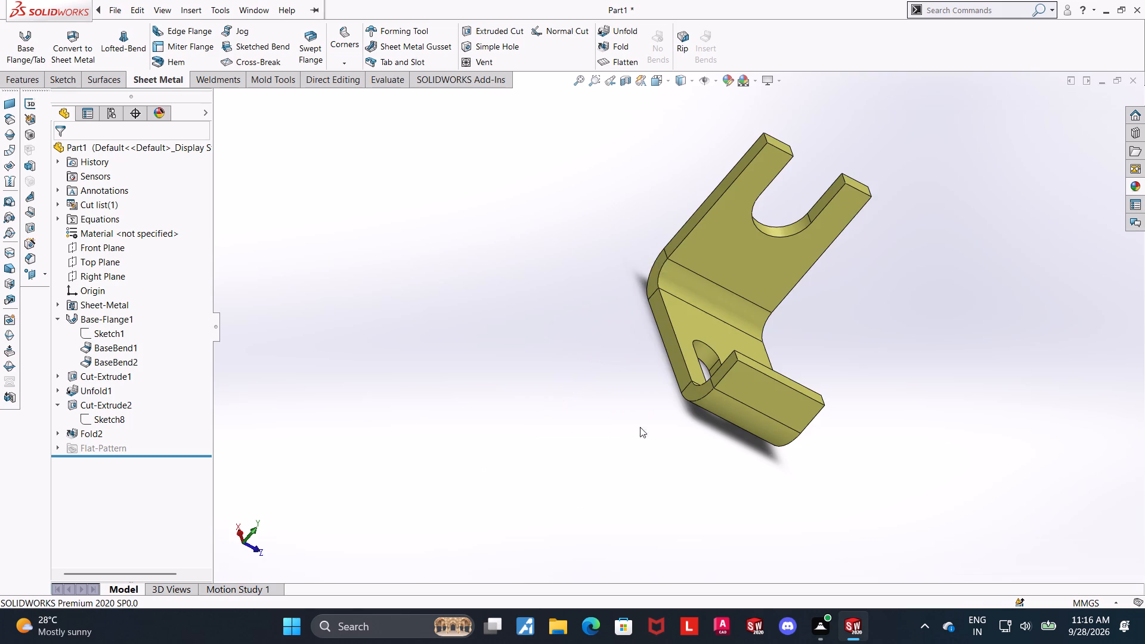
middle_drag(539, 431, 289, 380)
scroll(289, 380, up, 1)
middle_drag(295, 381, 505, 456)
scroll(311, 385, down, 1)
scroll(921, 351, up, 1)
middle_drag(817, 249, 744, 380)
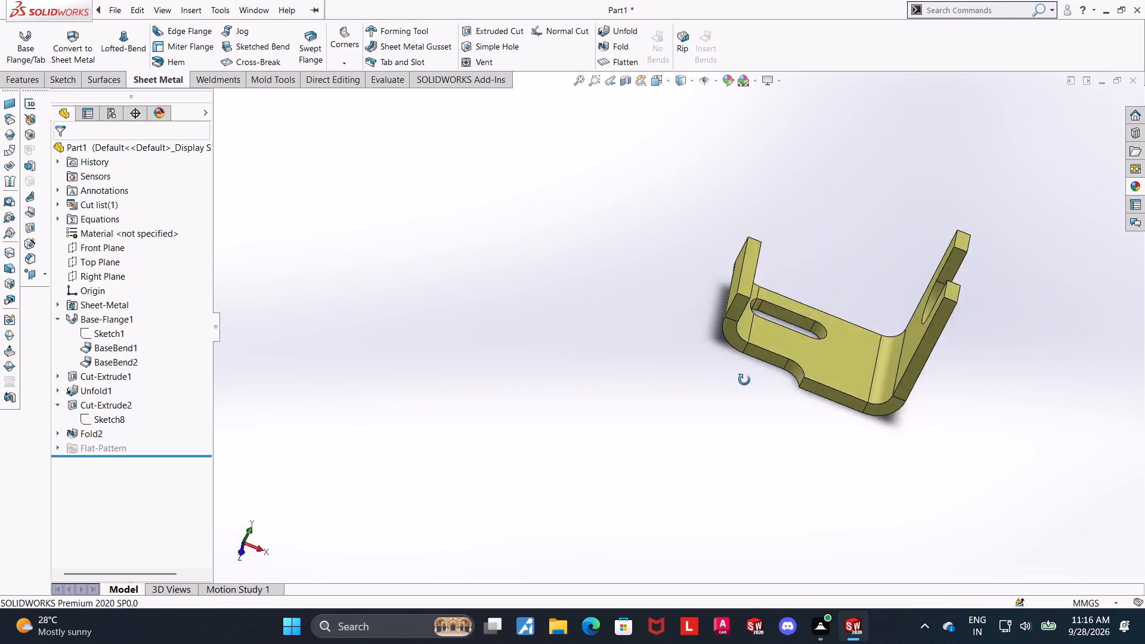
middle_drag(744, 380, 831, 394)
middle_drag(903, 361, 907, 370)
middle_drag(909, 373, 875, 395)
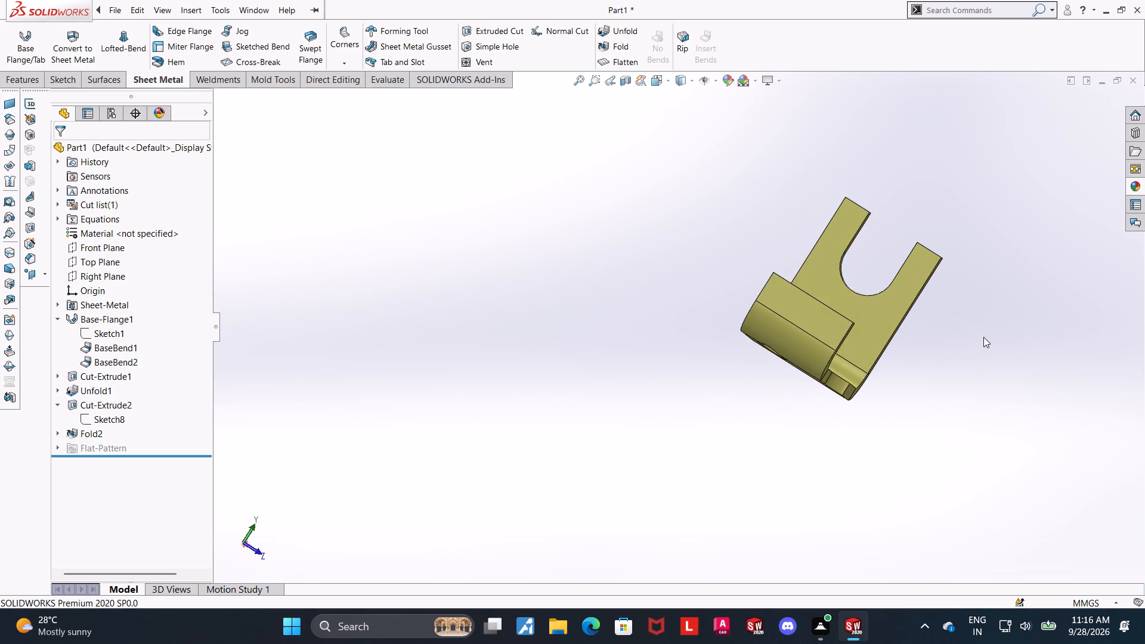
scroll(983, 337, down, 3)
scroll(982, 373, up, 1)
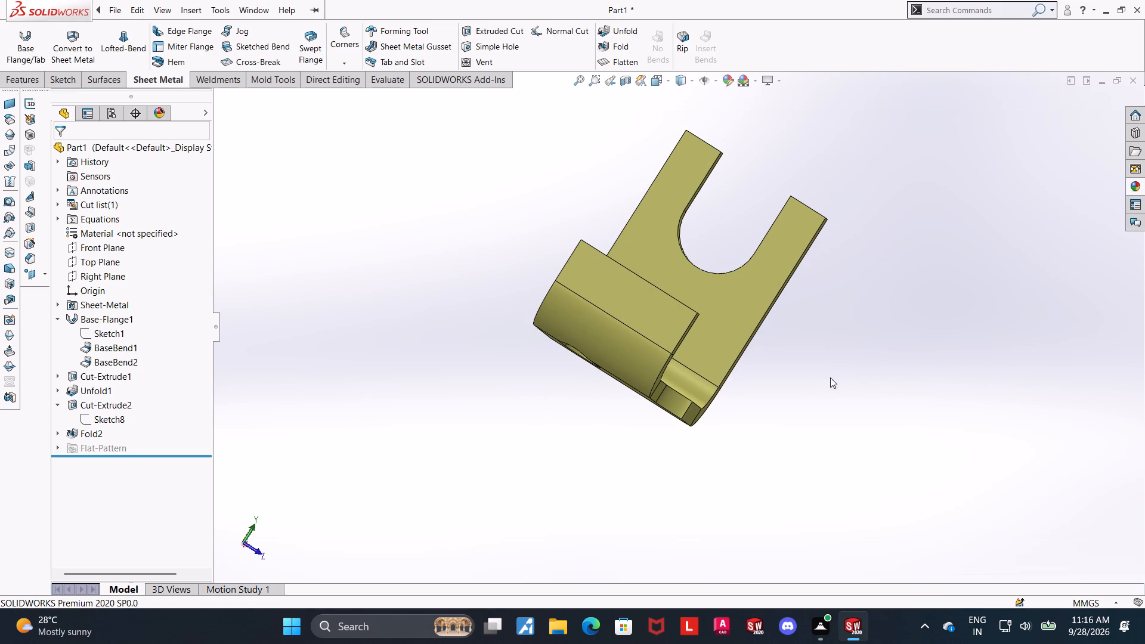
middle_drag(824, 383, 773, 404)
middle_drag(757, 419, 702, 450)
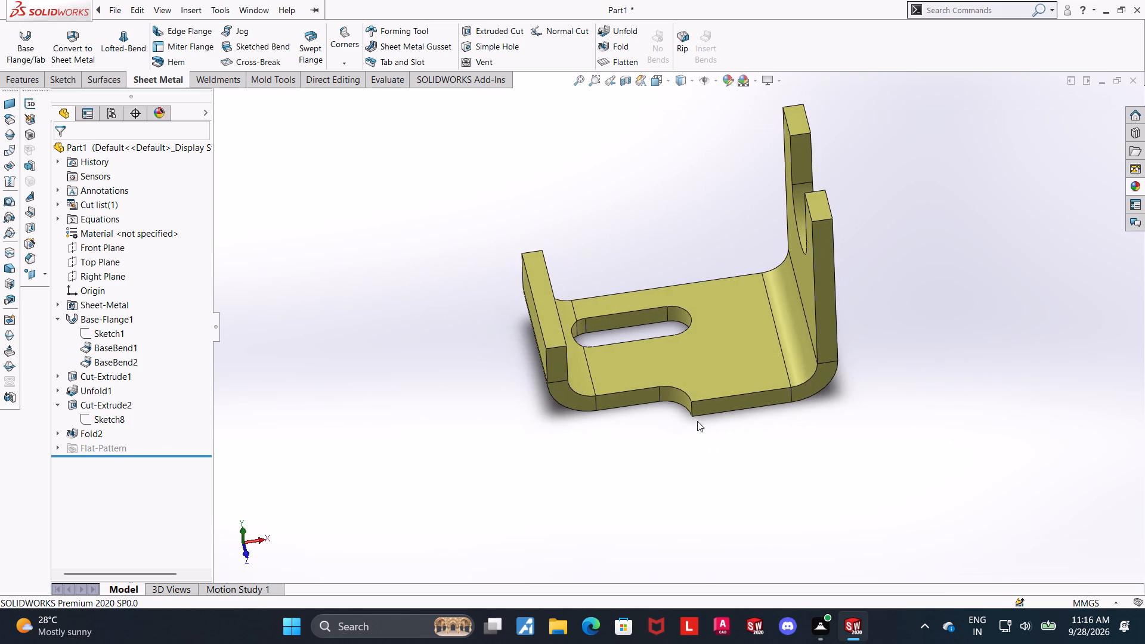
Edit the edge cut-out's sketch, trim away the whole slot outline so only the cut-out profile remains, and exit the sketch.
scroll(683, 342, down, 3)
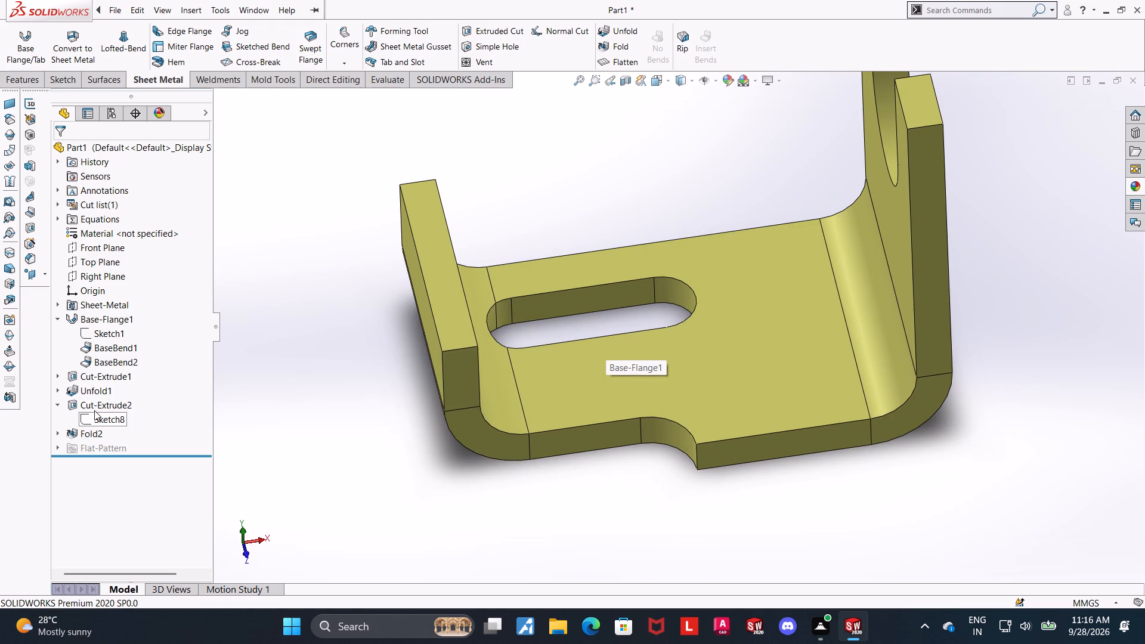
click(92, 418)
click(98, 384)
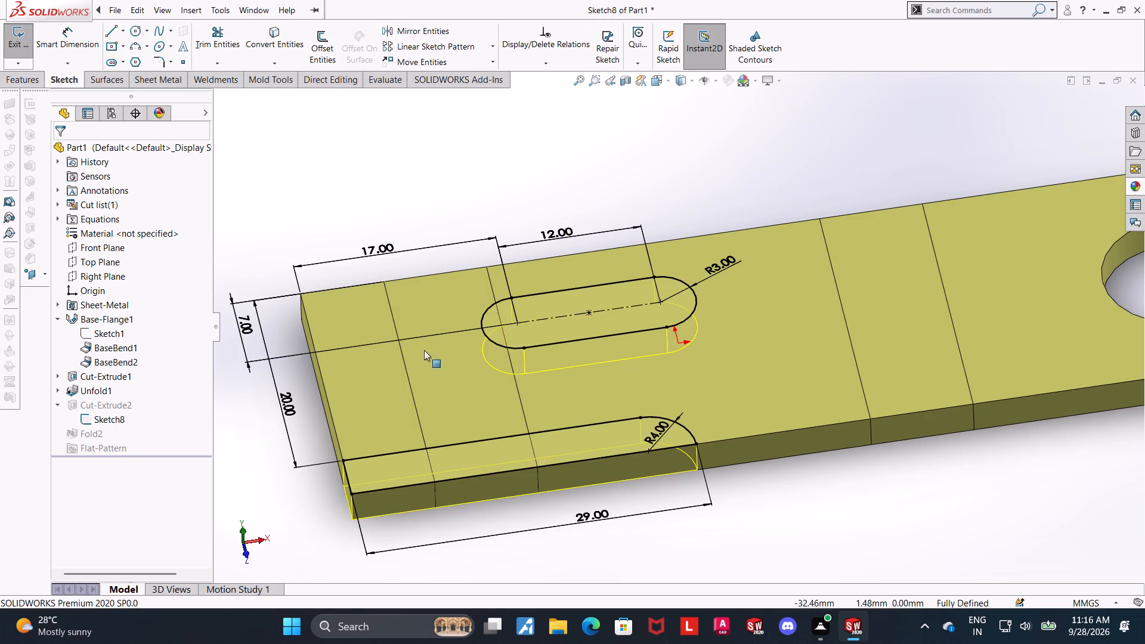
click(231, 29)
drag(663, 263, 608, 360)
click(613, 320)
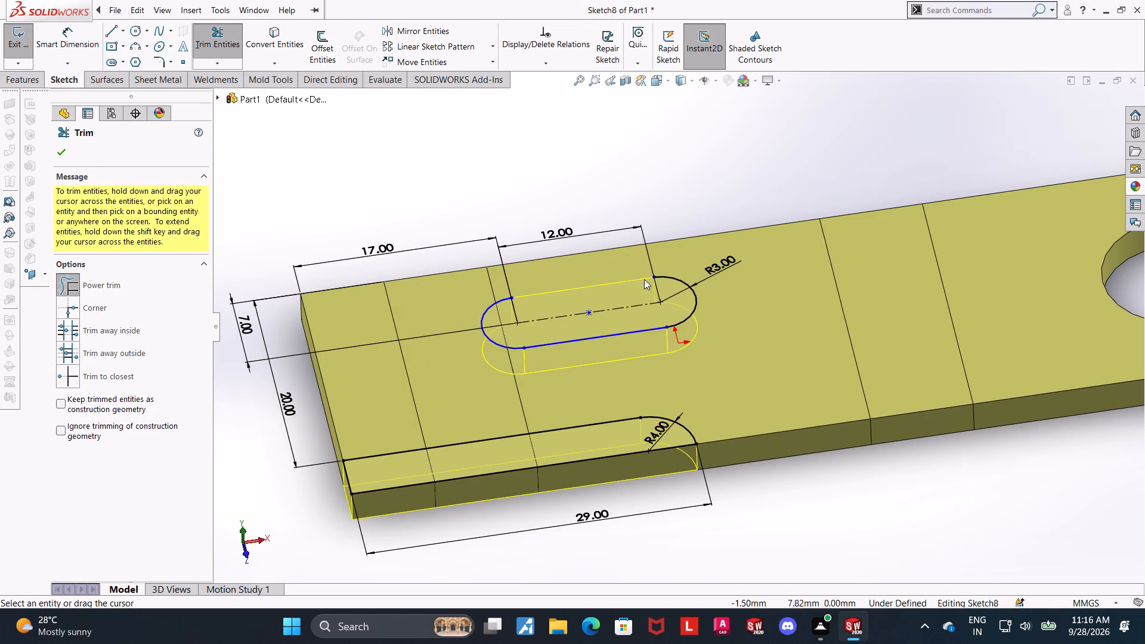
drag(644, 277, 715, 301)
click(67, 148)
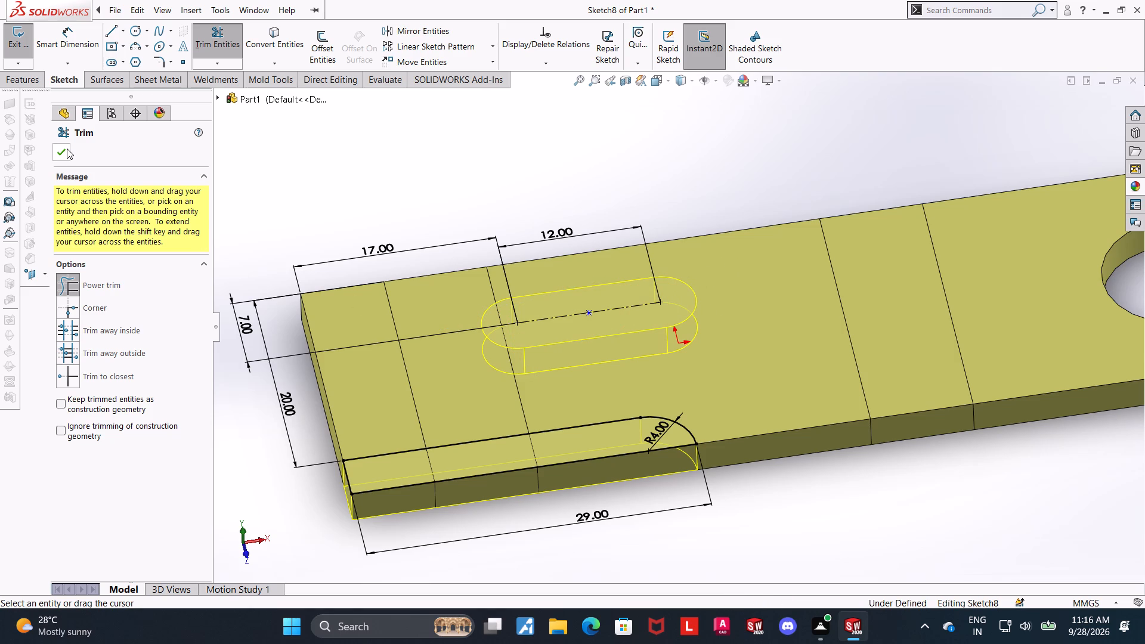
click(67, 148)
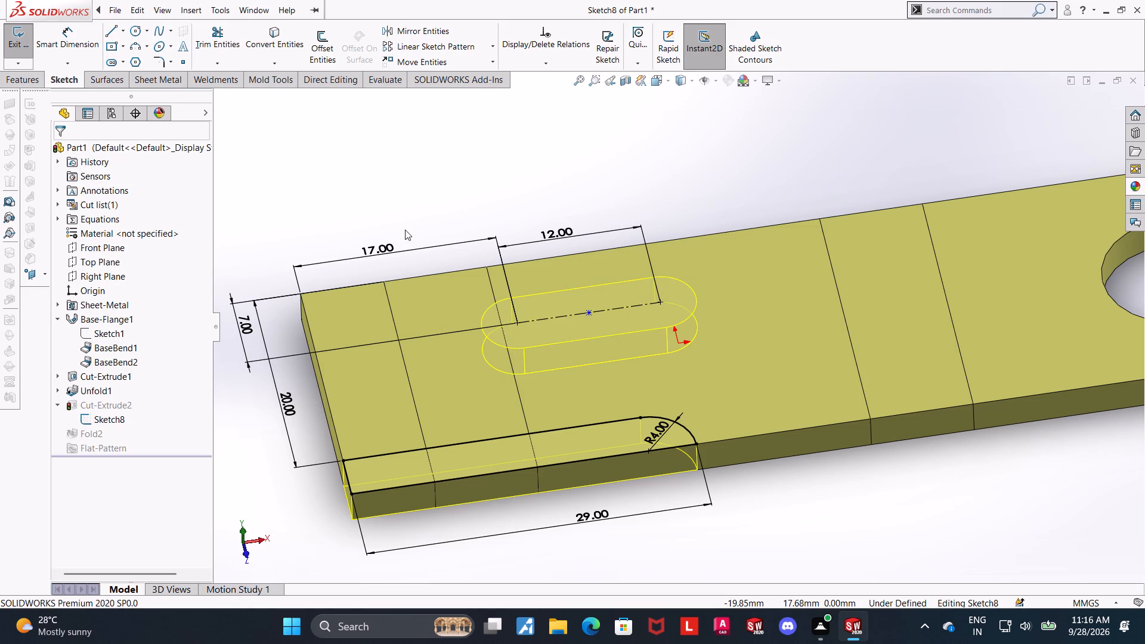
click(26, 42)
Start a sketch on the base's inner face and draw a horizontal centrepoint slot about 17.5 mm between centres and 3.5 mm wide.
scroll(800, 411, up, 2)
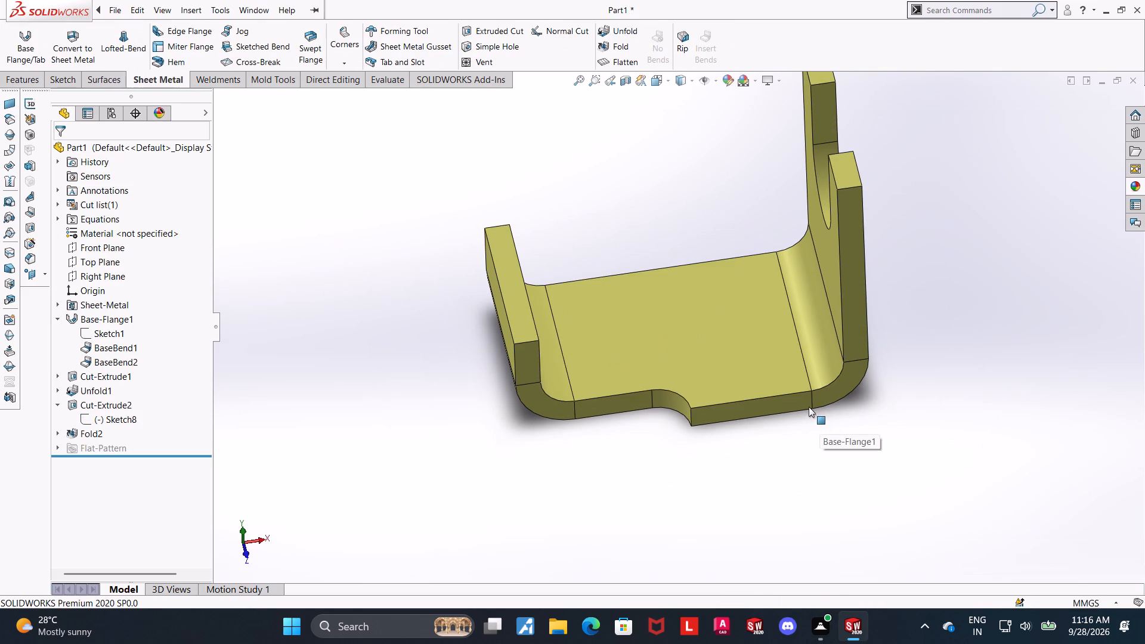
click(843, 512)
click(674, 321)
click(732, 281)
click(100, 454)
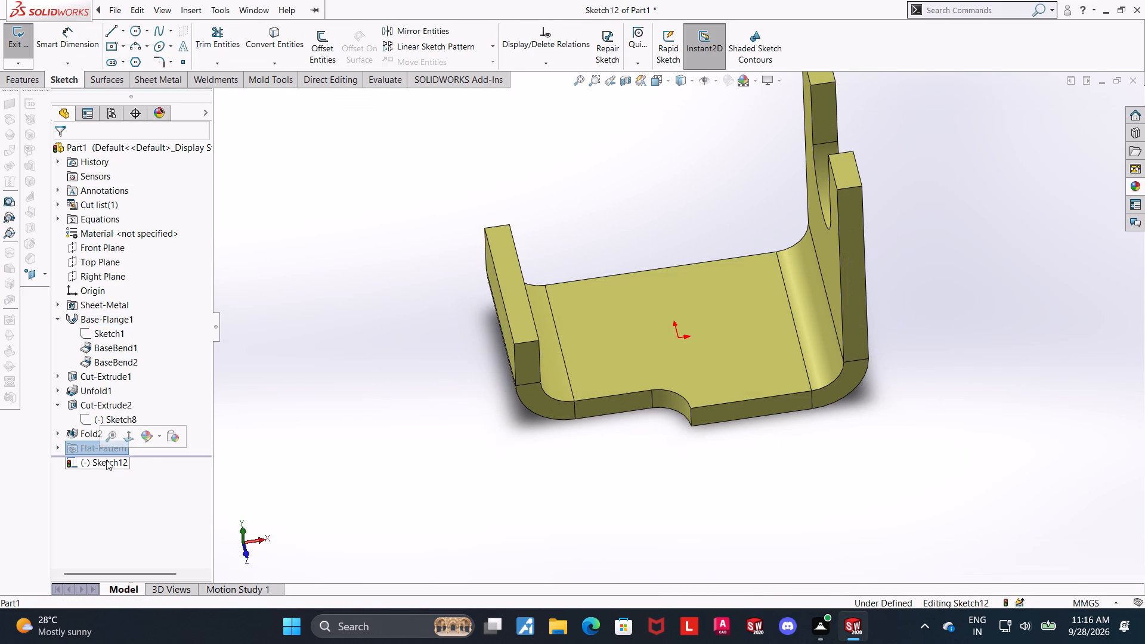
click(108, 461)
click(138, 441)
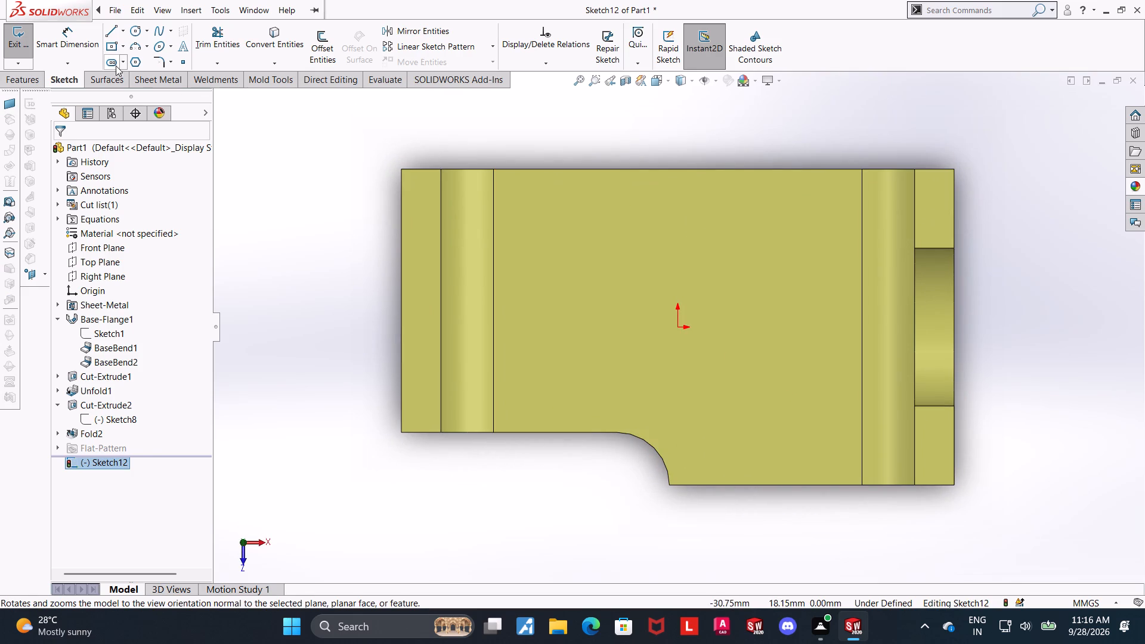
click(114, 62)
click(645, 225)
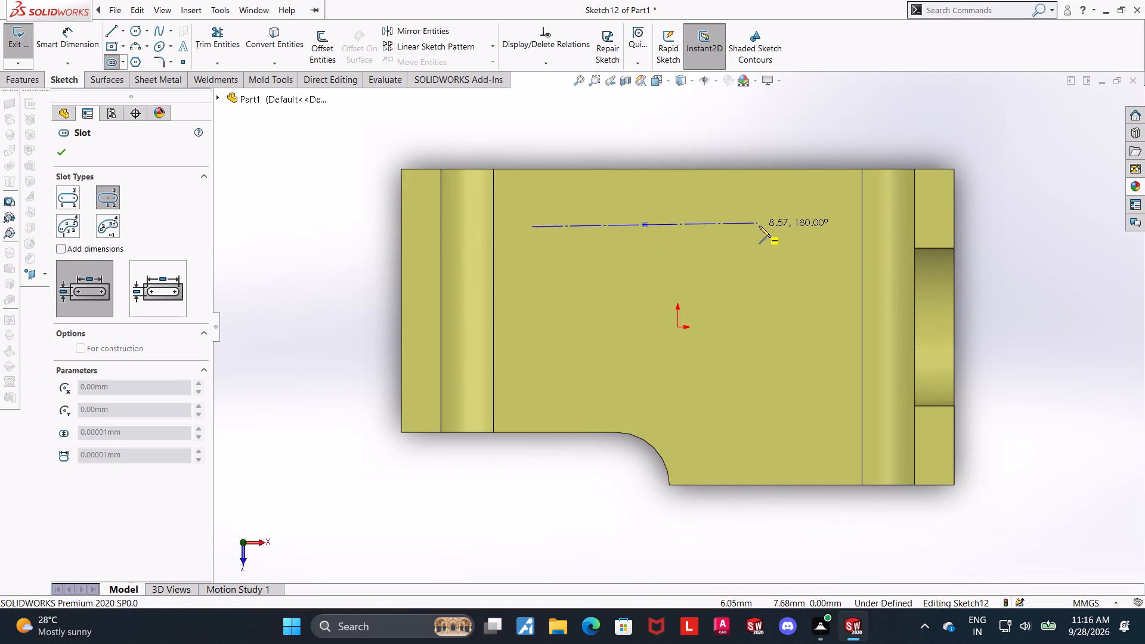
click(760, 226)
click(763, 202)
key(Escape)
Dimension the slot's nearer arc centre 17 mm from the short flange's outer edge.
click(83, 37)
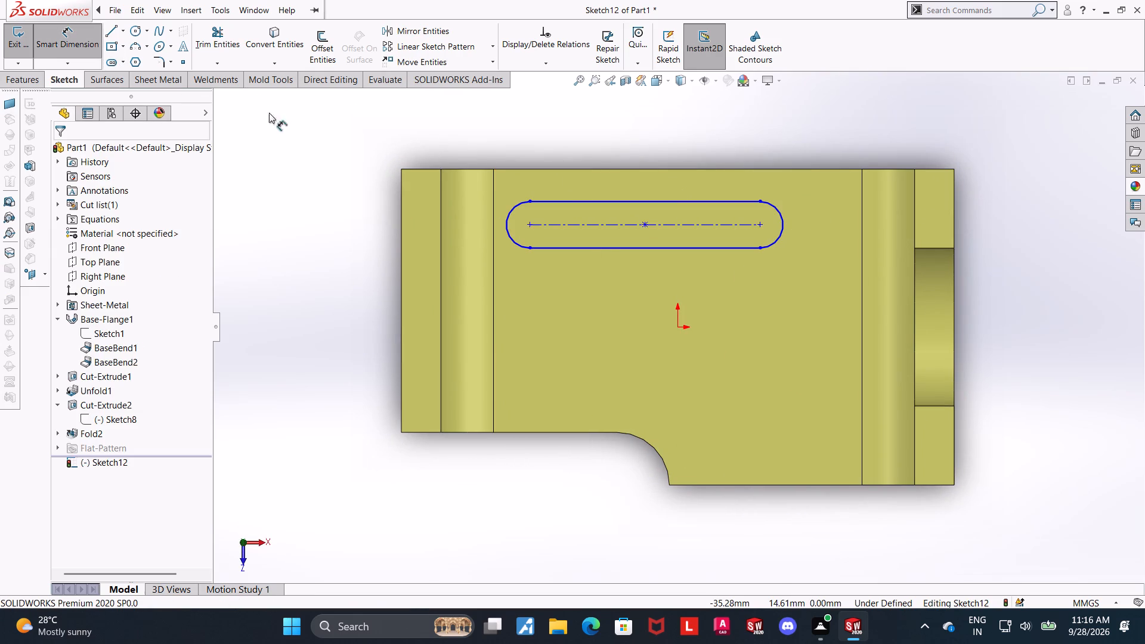
click(528, 222)
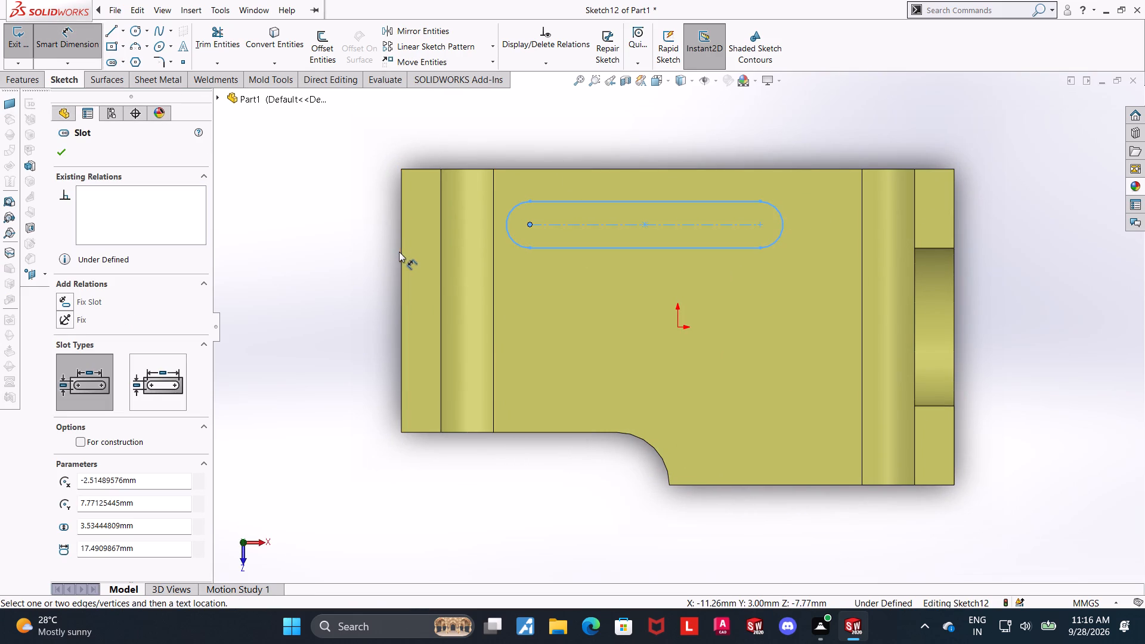
click(400, 252)
click(470, 130)
text(17)
key(Return)
key(Escape)
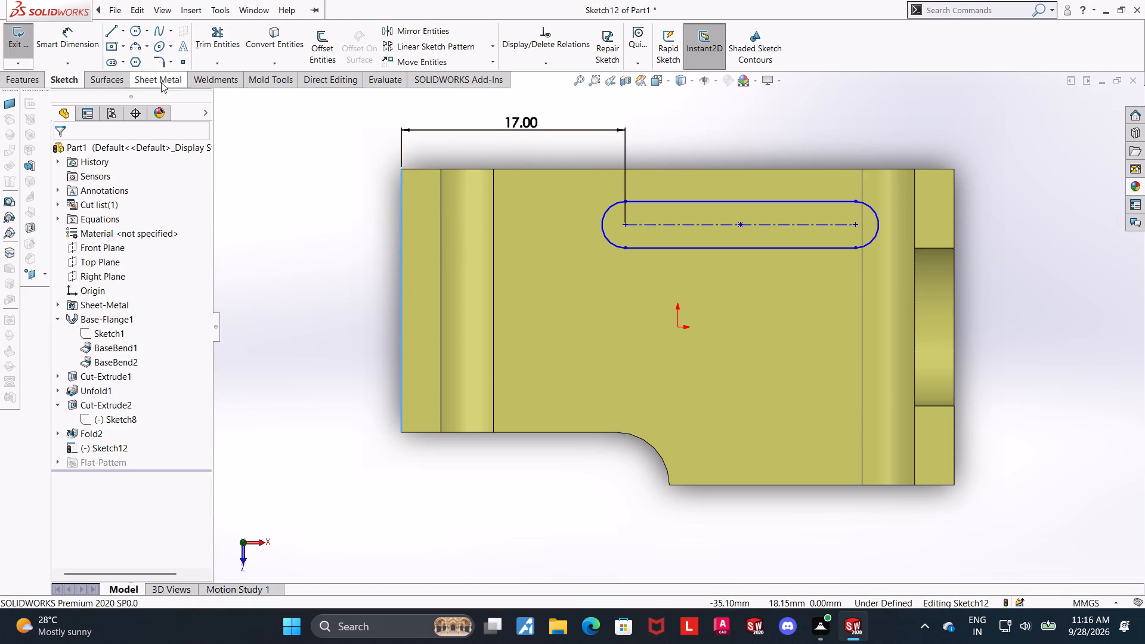
Dimension the slot's centre-to-centre length as 12 mm.
click(86, 46)
click(626, 224)
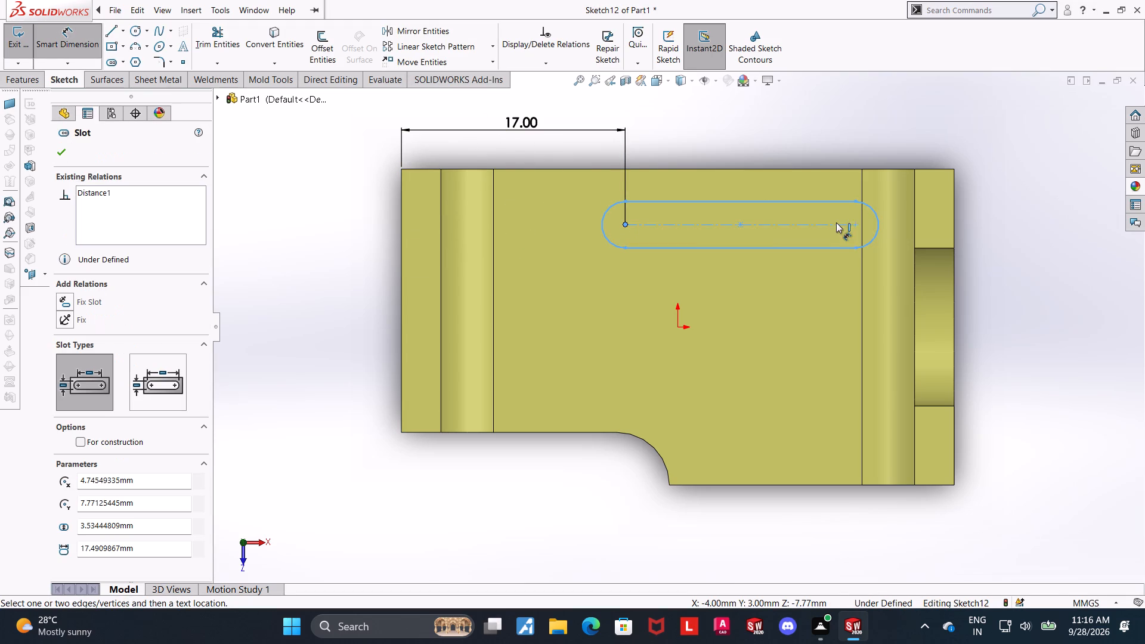
click(856, 226)
click(775, 138)
text(12)
key(Return)
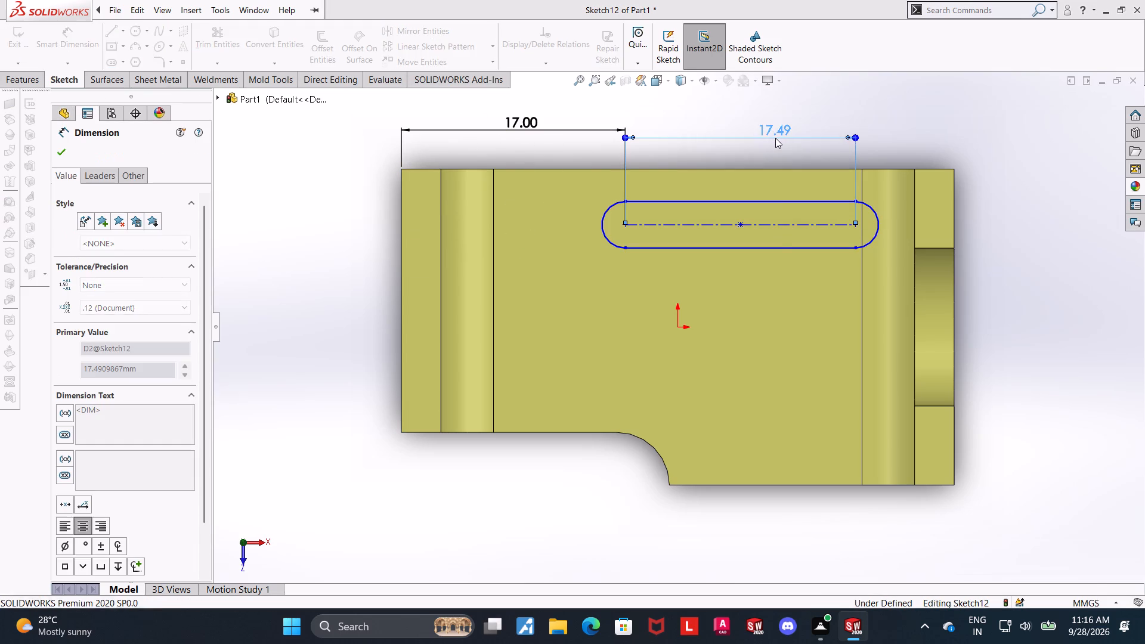
key(Escape)
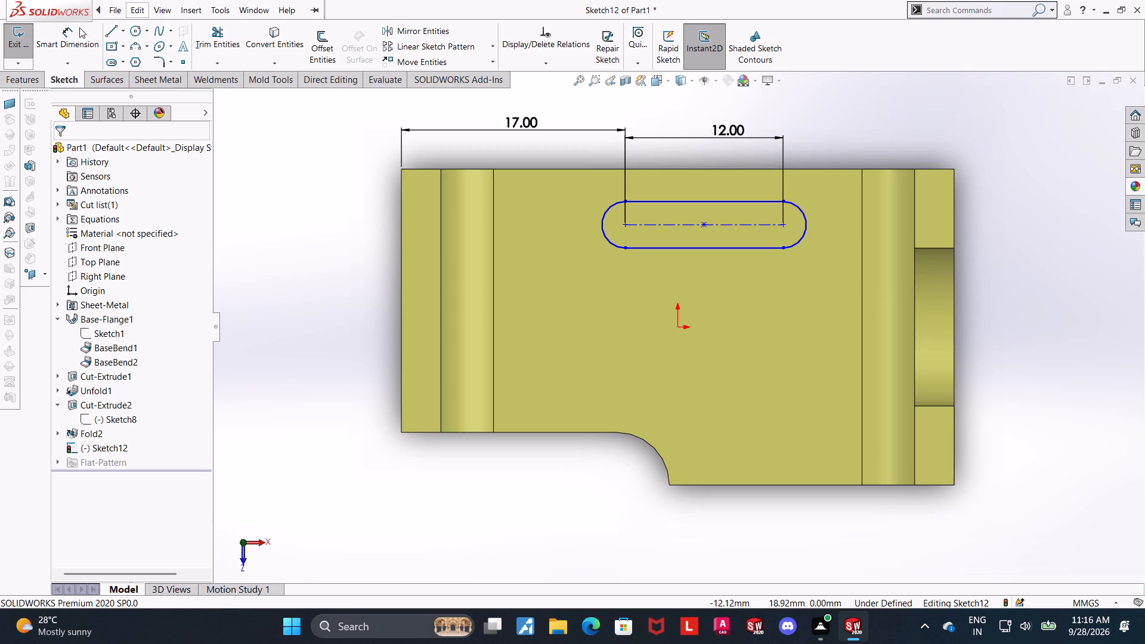
Dimension the slot's end arc with a radius of 3 mm.
click(75, 33)
click(807, 233)
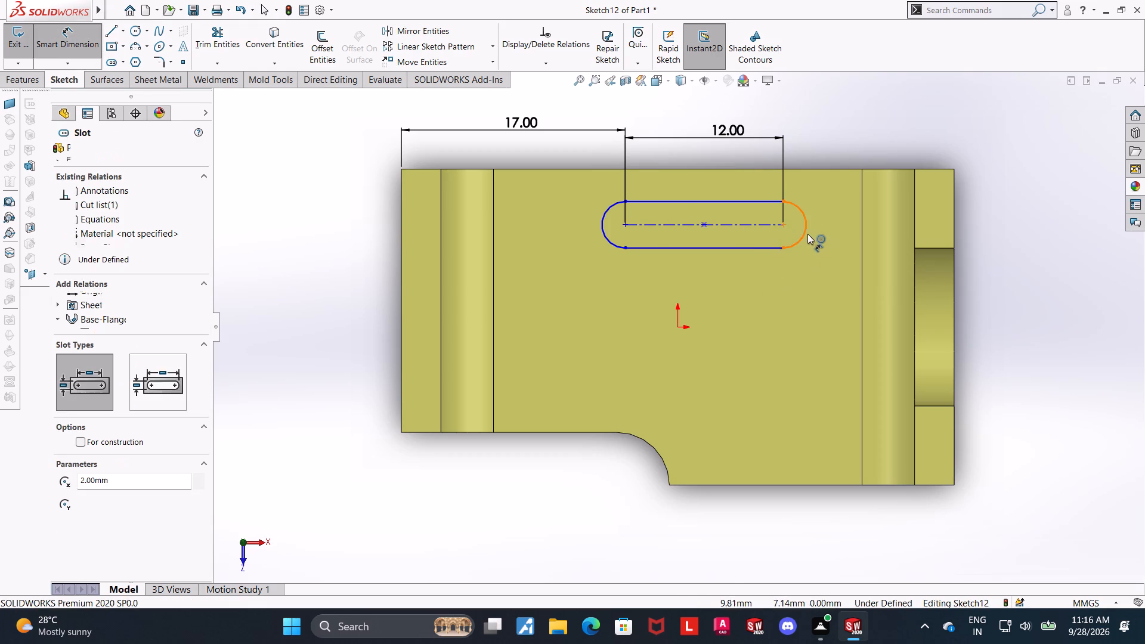
click(829, 259)
key(3)
key(Return)
key(Escape)
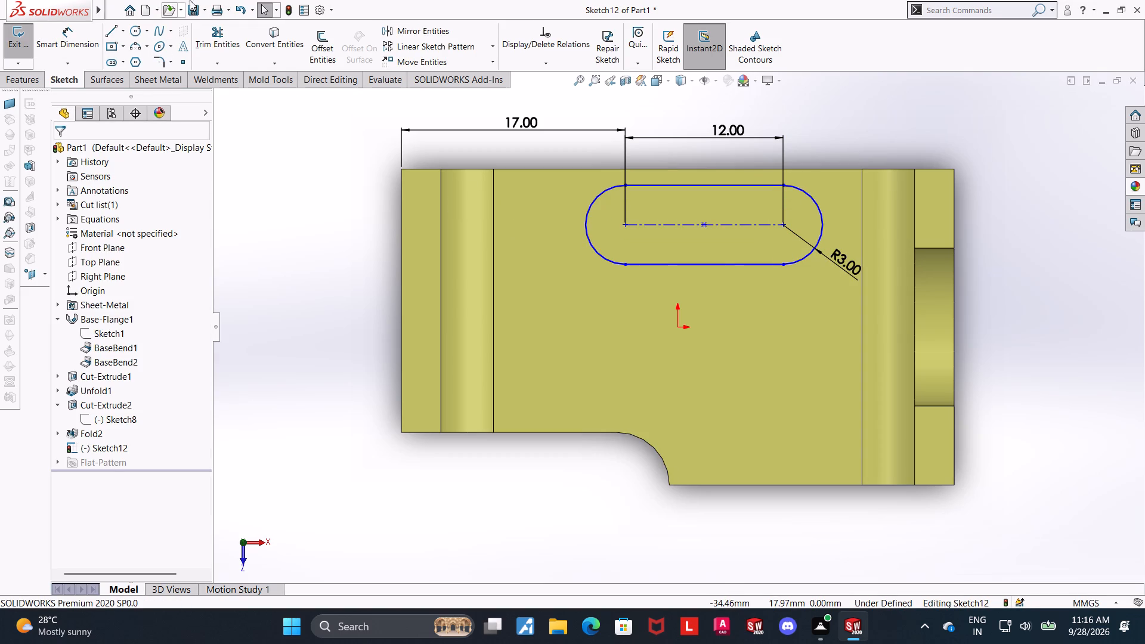
Dimension the slot's centreline 7 mm from the long edge opposite the cut-out, and move the 17 mm dimension clear of the part.
click(83, 44)
click(646, 226)
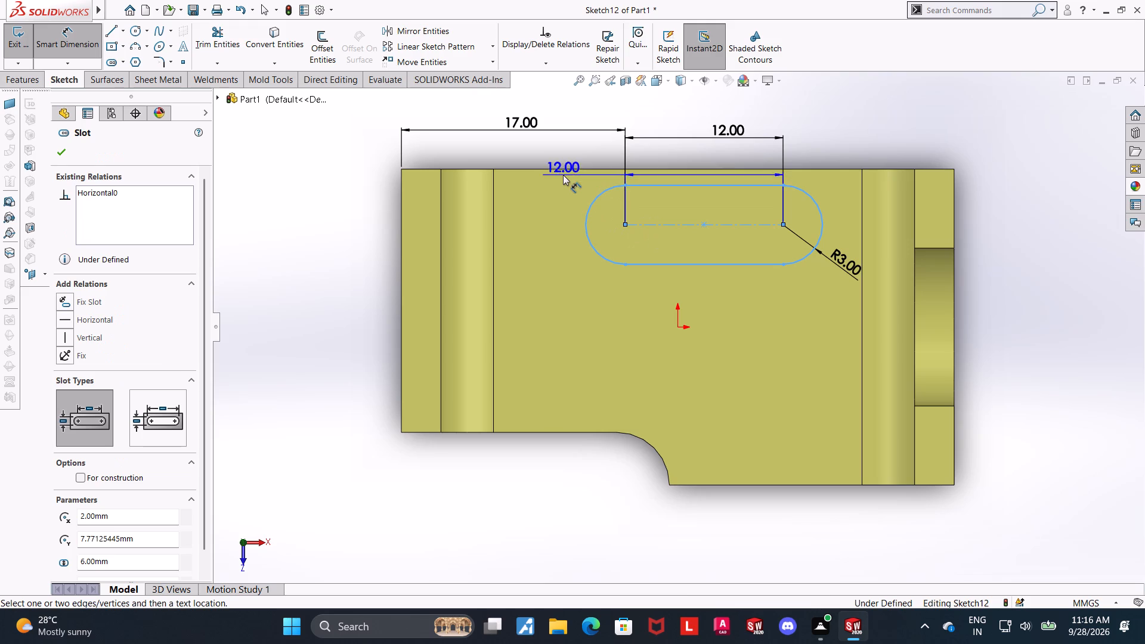
click(562, 171)
click(352, 186)
key(7)
key(Return)
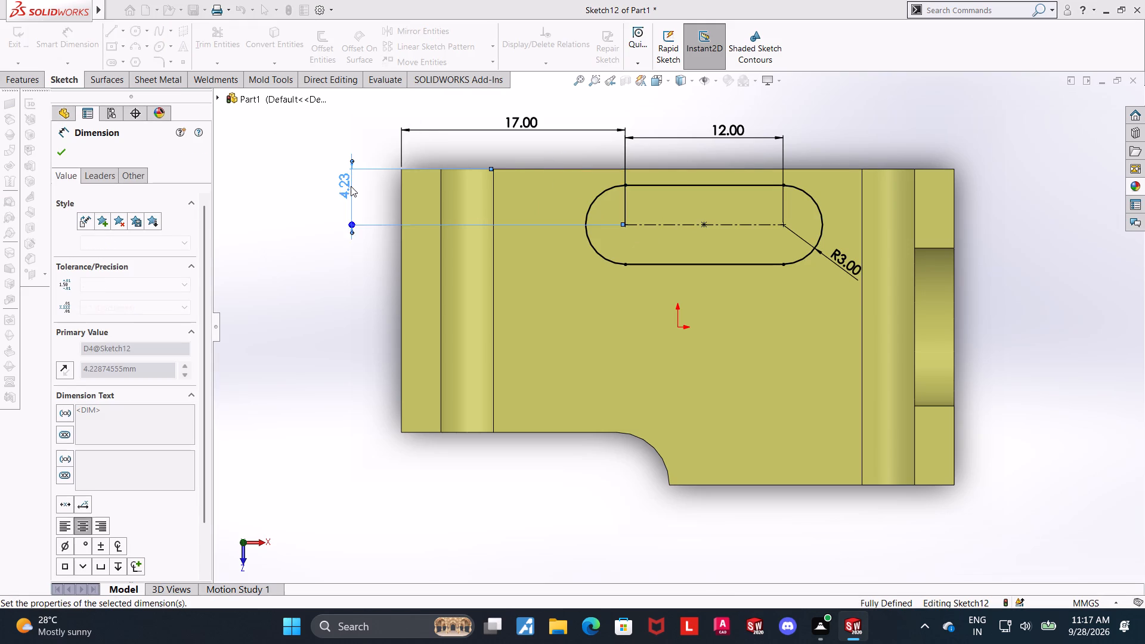
key(Escape)
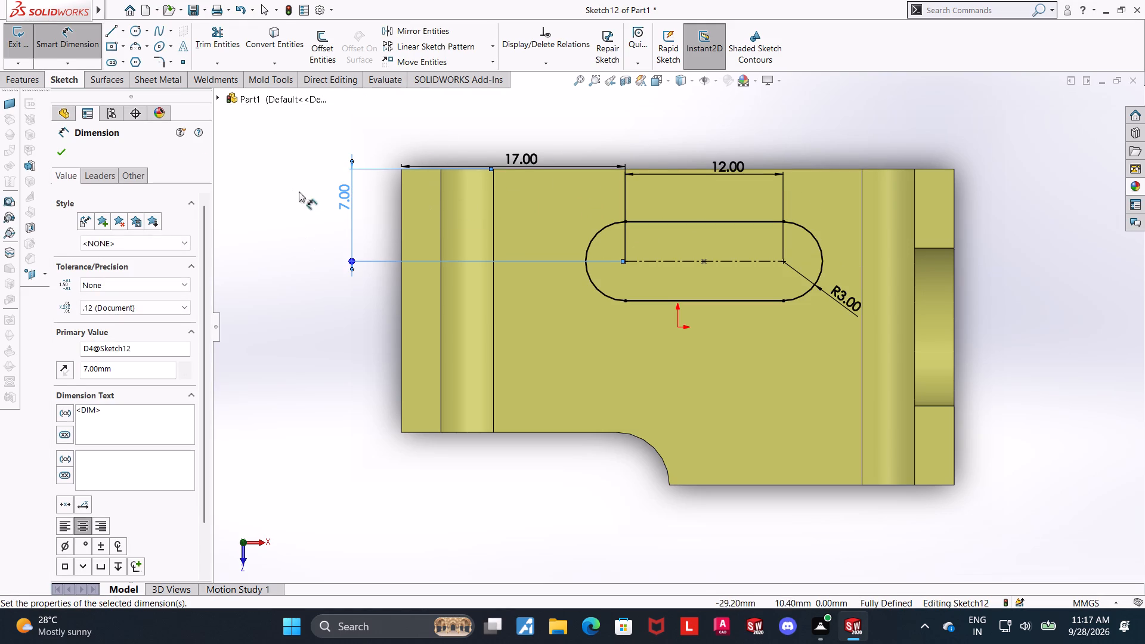
drag(520, 161, 520, 132)
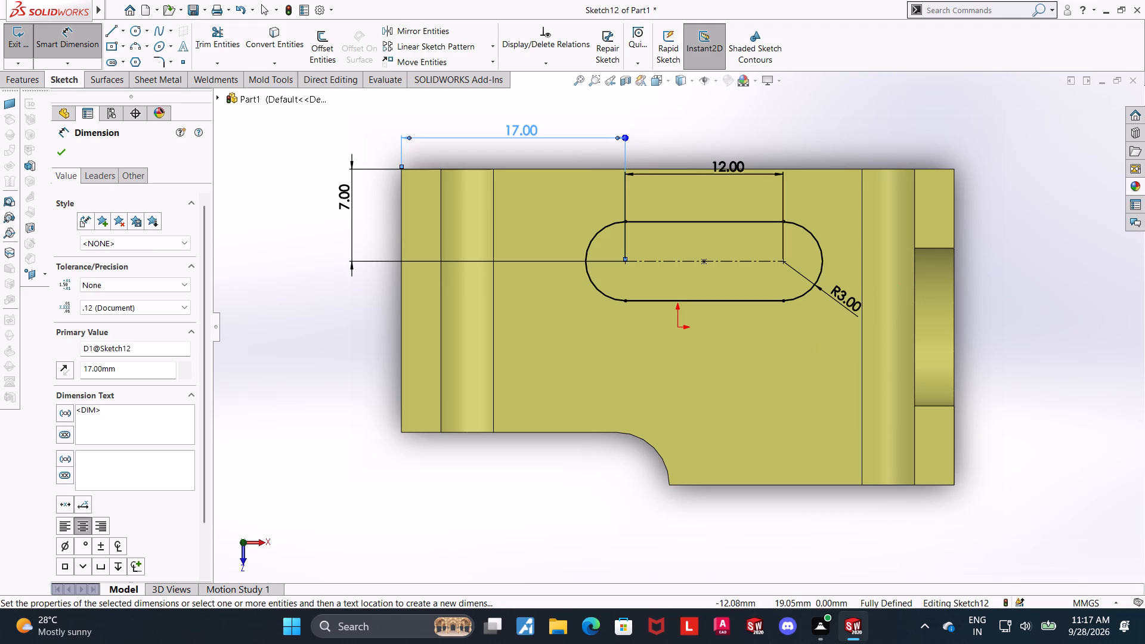
Exit the sketch and cut the slot through the base with a blind normal cut linked to the sheet thickness.
click(16, 47)
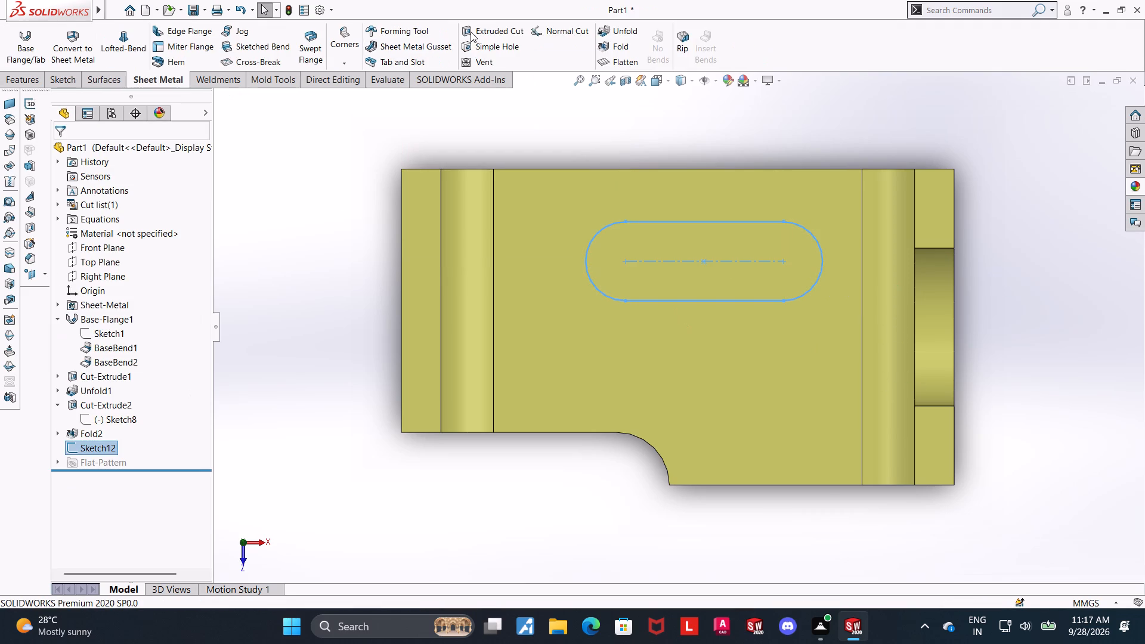
click(473, 31)
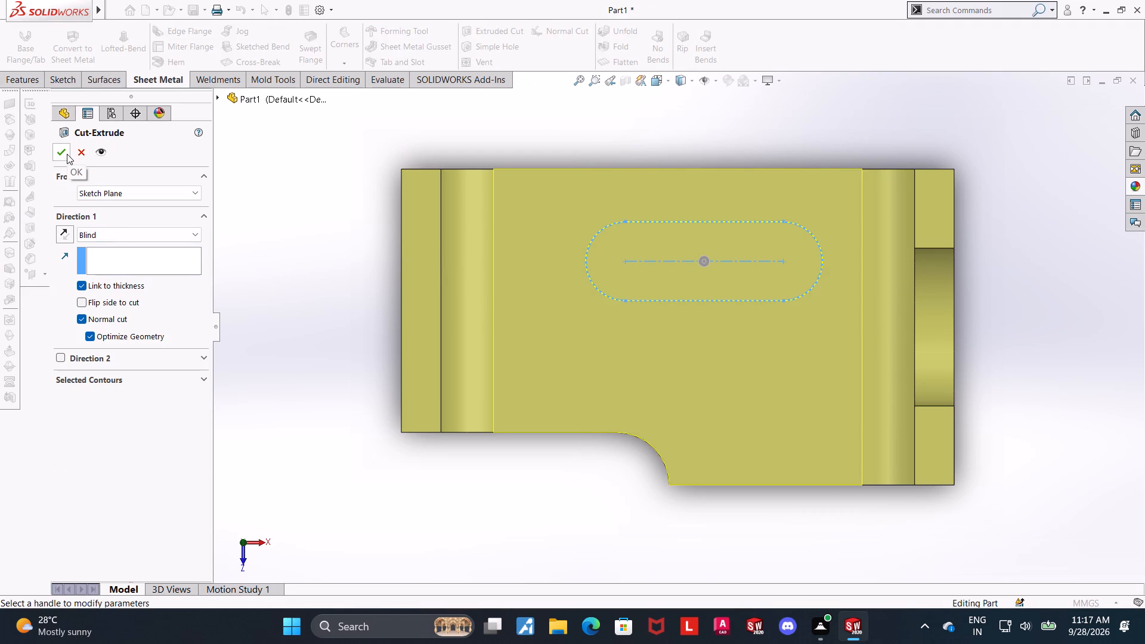
middle_drag(246, 303, 321, 307)
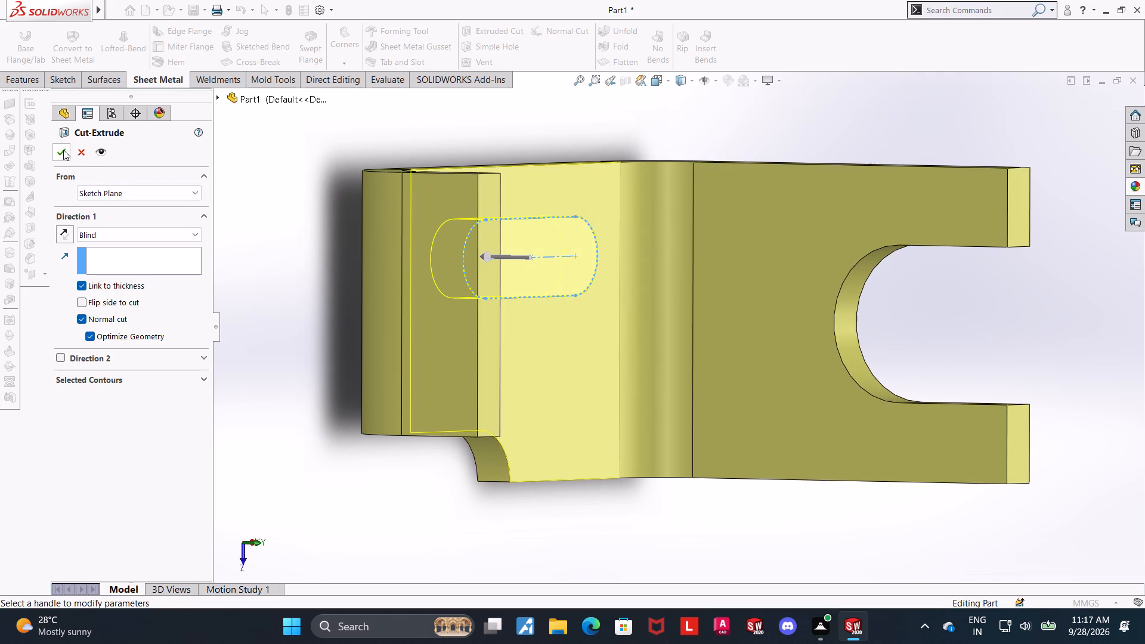
click(63, 150)
Examine the folded bracket with the new base slot from above and from its open side.
scroll(333, 414, up, 4)
click(336, 416)
middle_drag(302, 393, 244, 373)
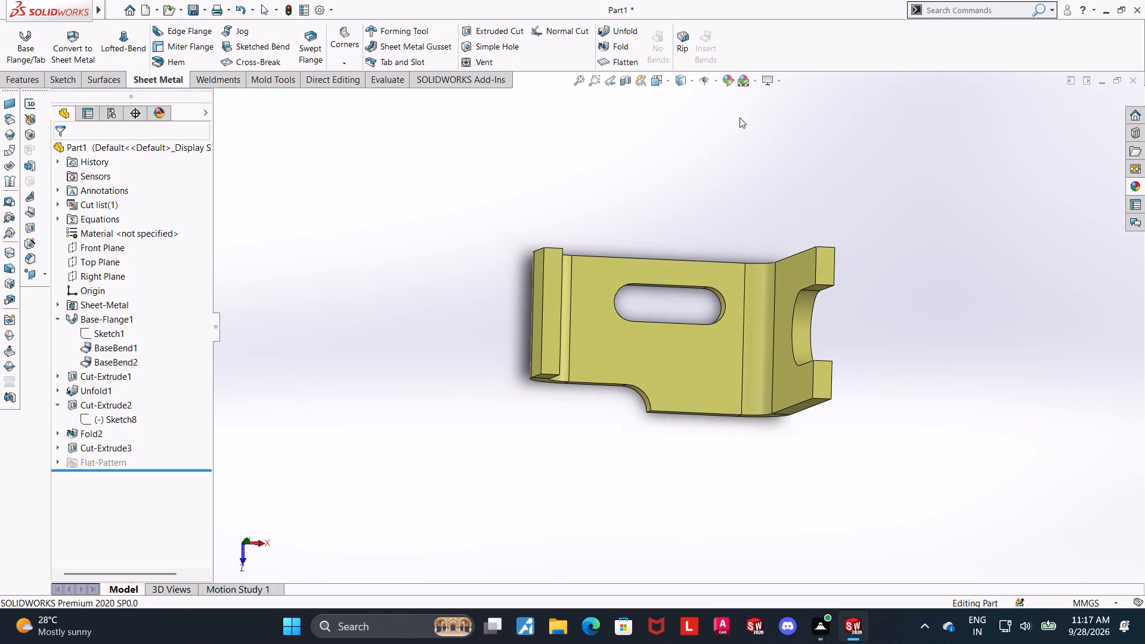
middle_drag(571, 244, 800, 393)
middle_drag(707, 265, 671, 478)
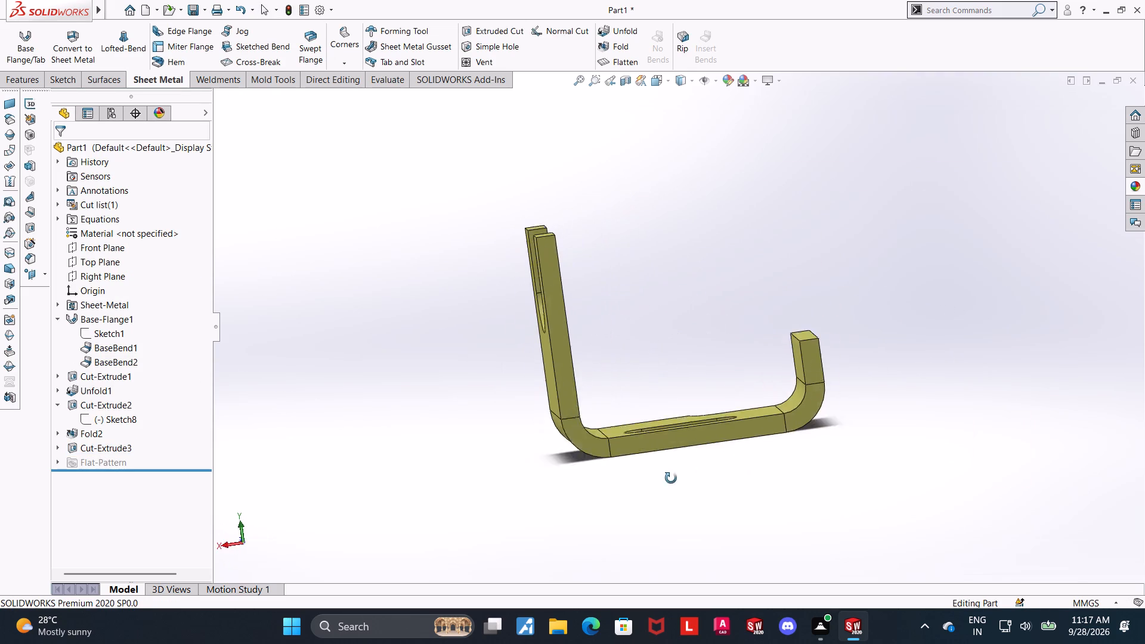
middle_drag(671, 478, 668, 504)
scroll(667, 503, down, 1)
middle_drag(753, 296, 757, 393)
Flatten the bracket and examine the flat pattern's slots, edge cut-out and bend lines in a square view and from several angles.
click(626, 61)
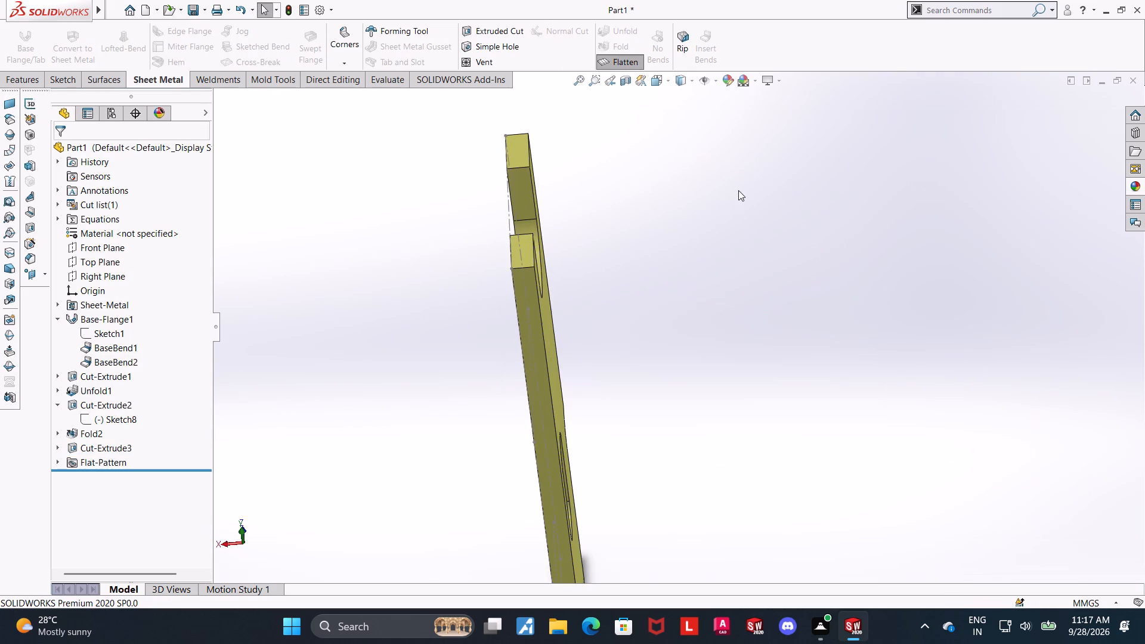
middle_drag(739, 196, 745, 293)
middle_drag(624, 341, 478, 385)
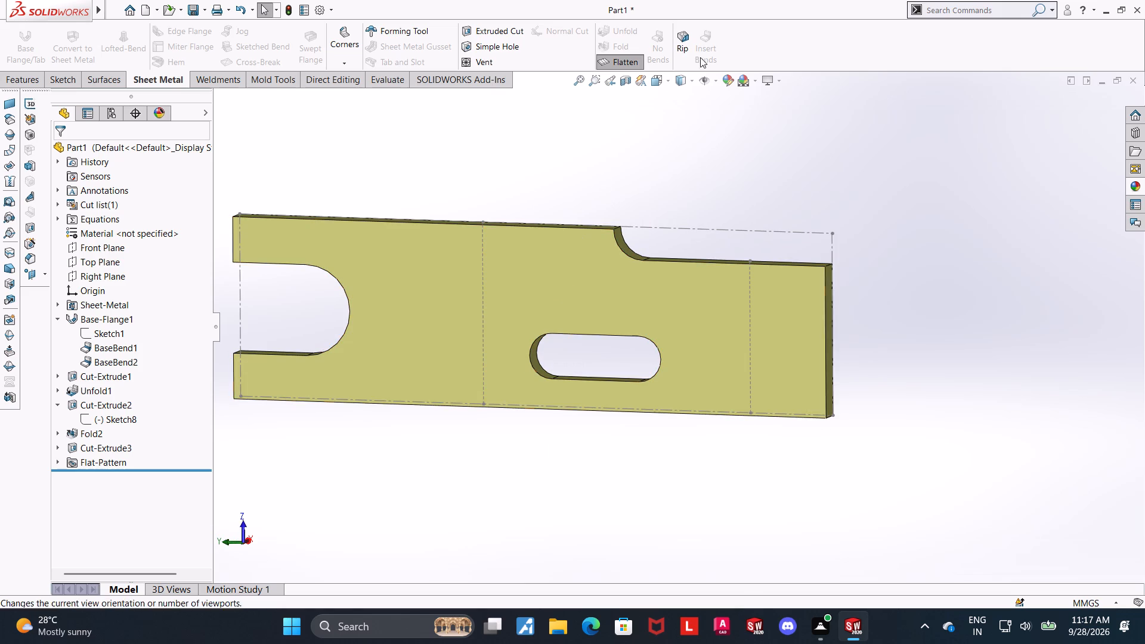
click(664, 79)
click(507, 356)
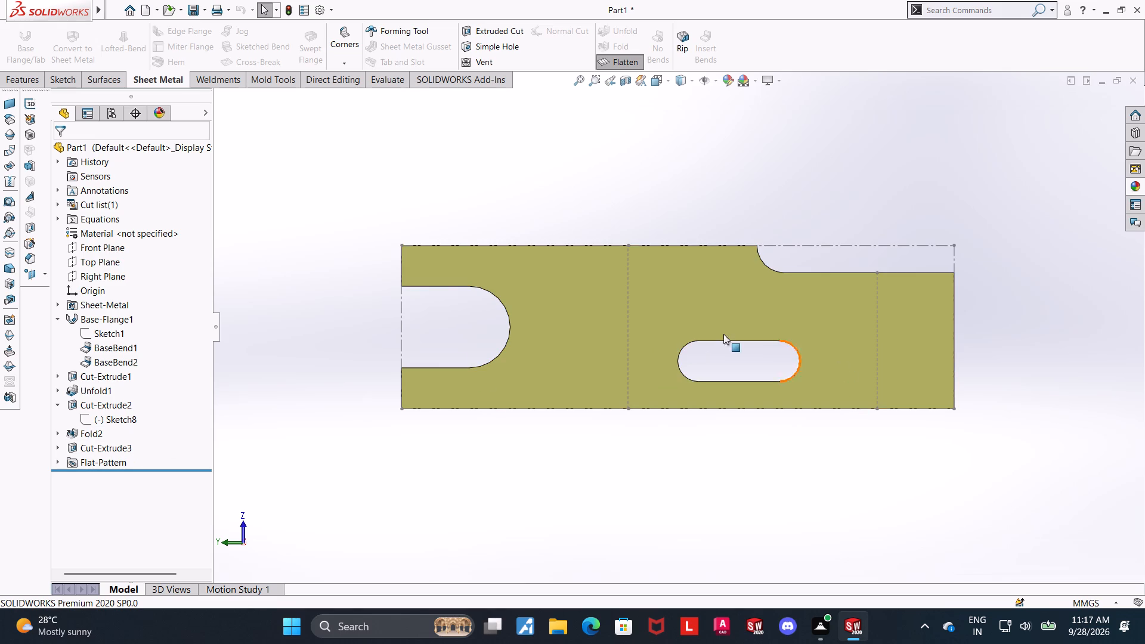
middle_drag(703, 333, 502, 619)
middle_drag(564, 564, 818, 520)
middle_drag(747, 230, 703, 516)
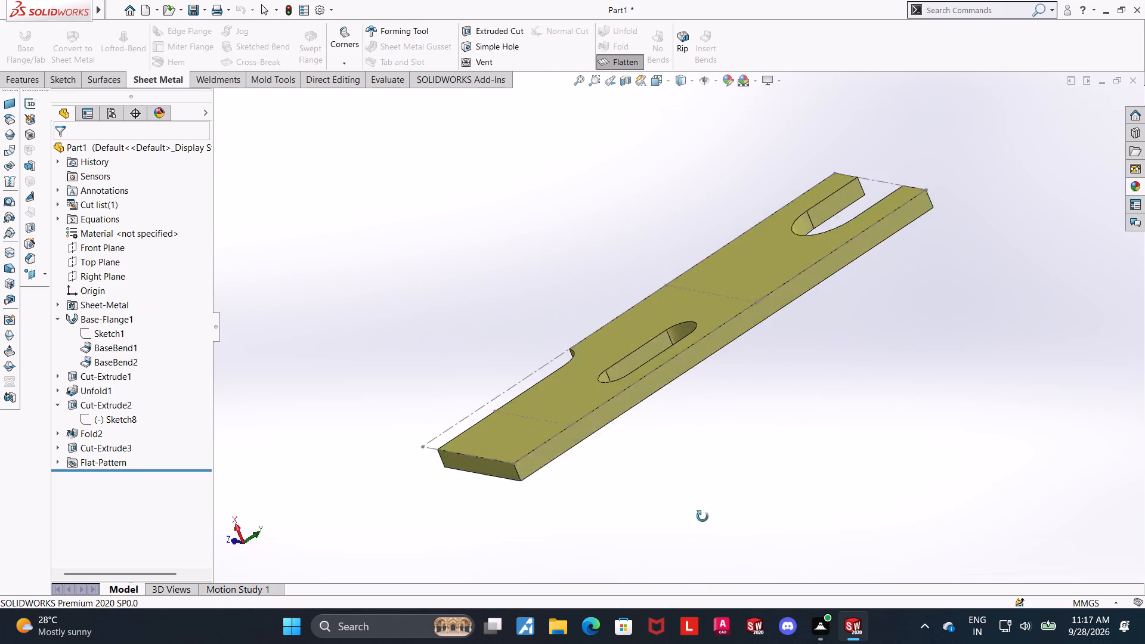
middle_drag(703, 516, 691, 550)
middle_drag(762, 366, 932, 217)
Exit the flattened state and examine the folded bracket's base slot, flanges and edge cut-out up close.
click(633, 59)
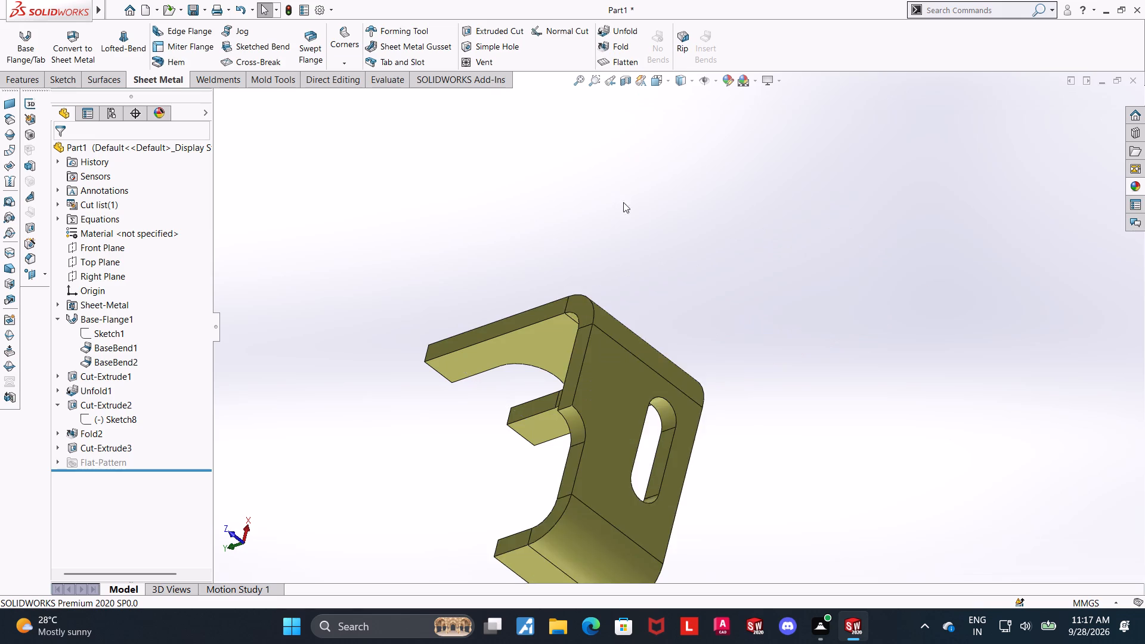
middle_drag(629, 206, 703, 606)
scroll(648, 229, down, 1)
middle_drag(648, 229, 629, 435)
scroll(612, 391, up, 5)
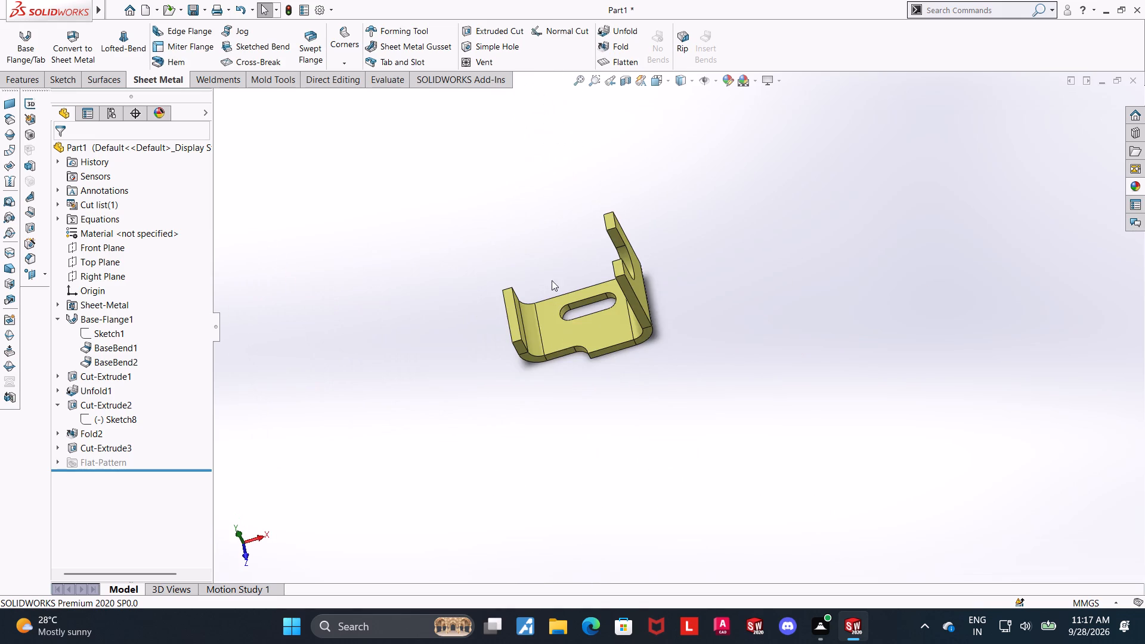
scroll(572, 317, down, 7)
middle_drag(770, 308, 793, 320)
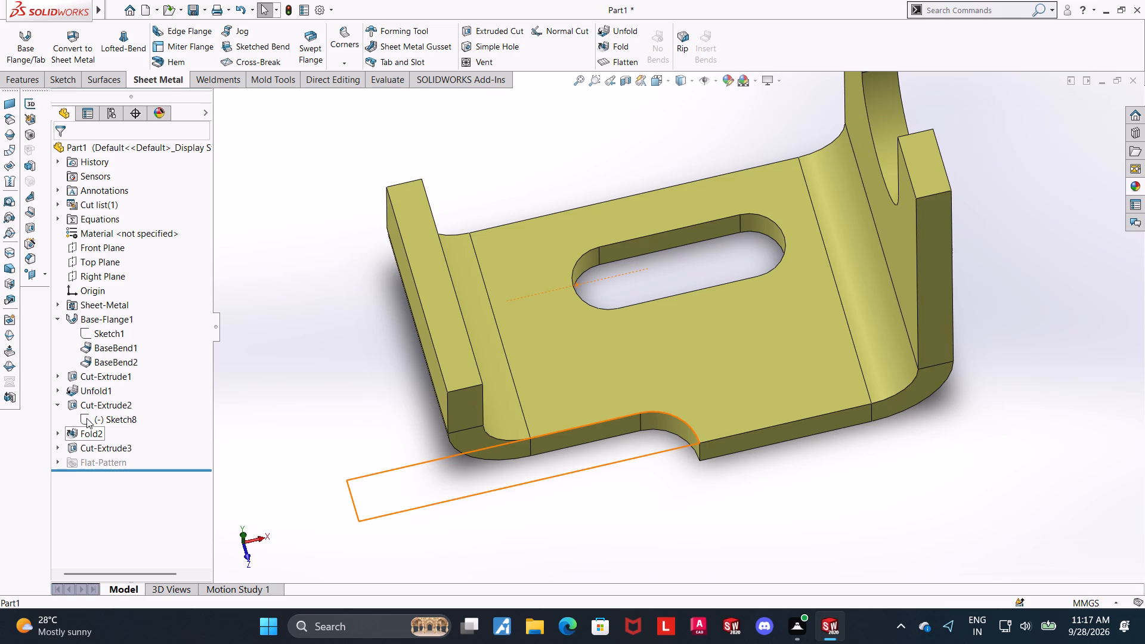
Delete the Unfold1 feature with its dependent items, ignoring the rebuild errors.
right_click(87, 395)
click(114, 450)
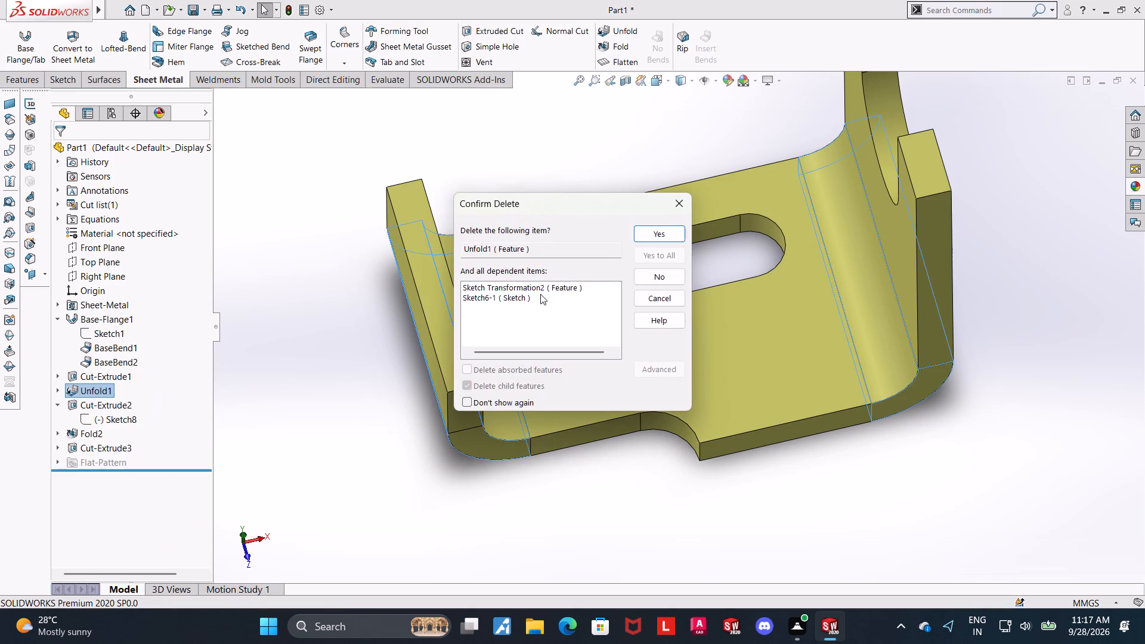
click(650, 232)
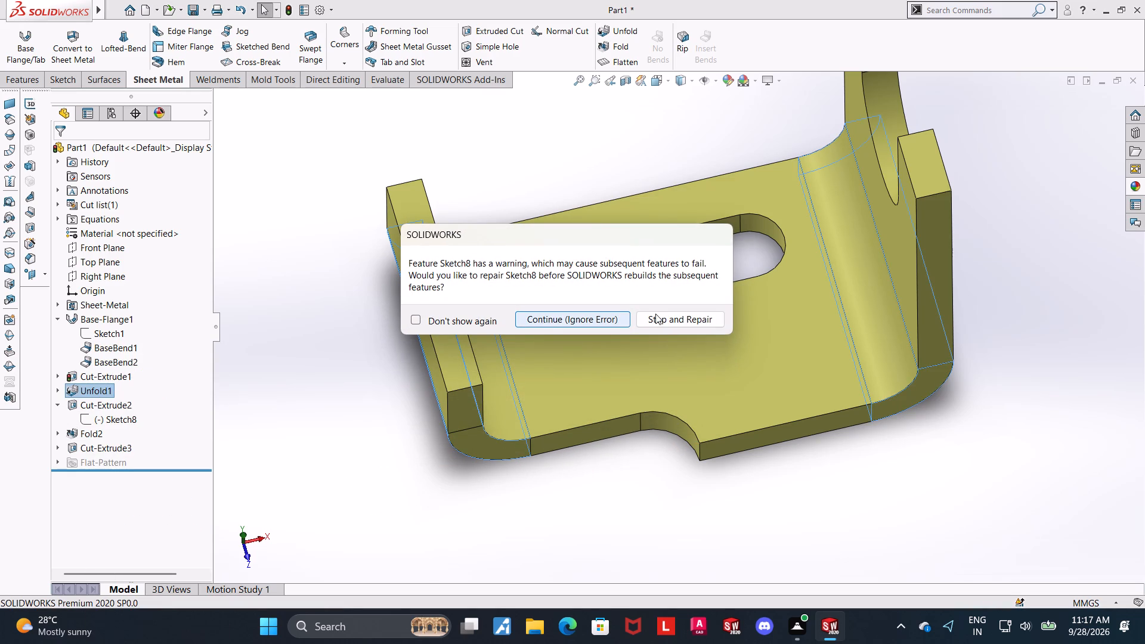
click(591, 325)
click(484, 16)
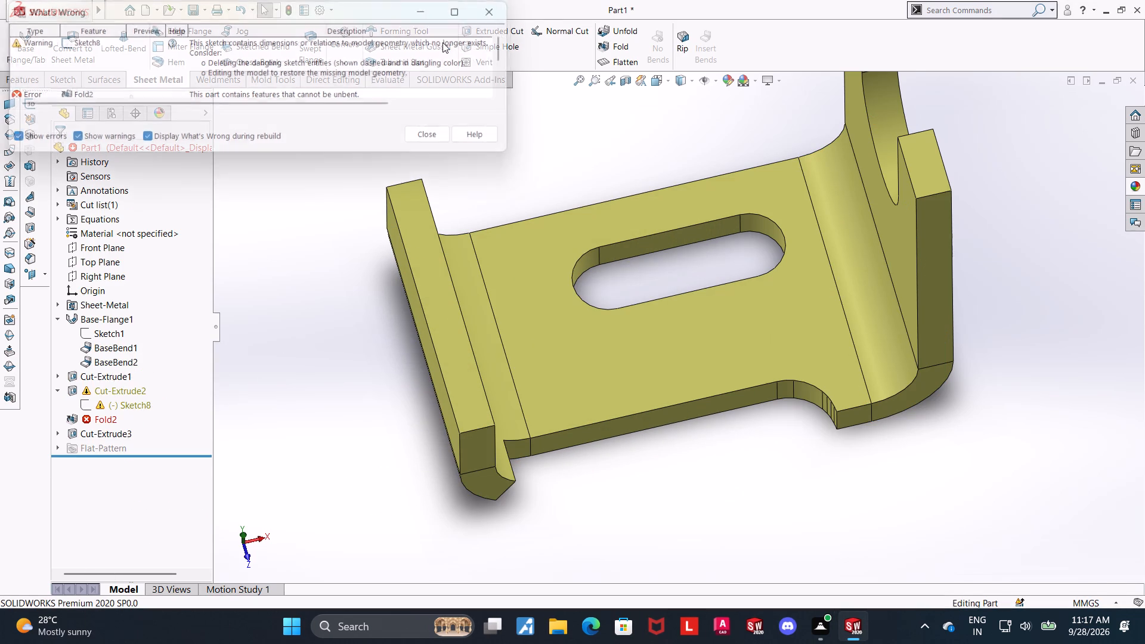
Delete the edge cut-out feature Cut-Extrude2, keeping its absorbed sketch.
right_click(112, 391)
click(159, 460)
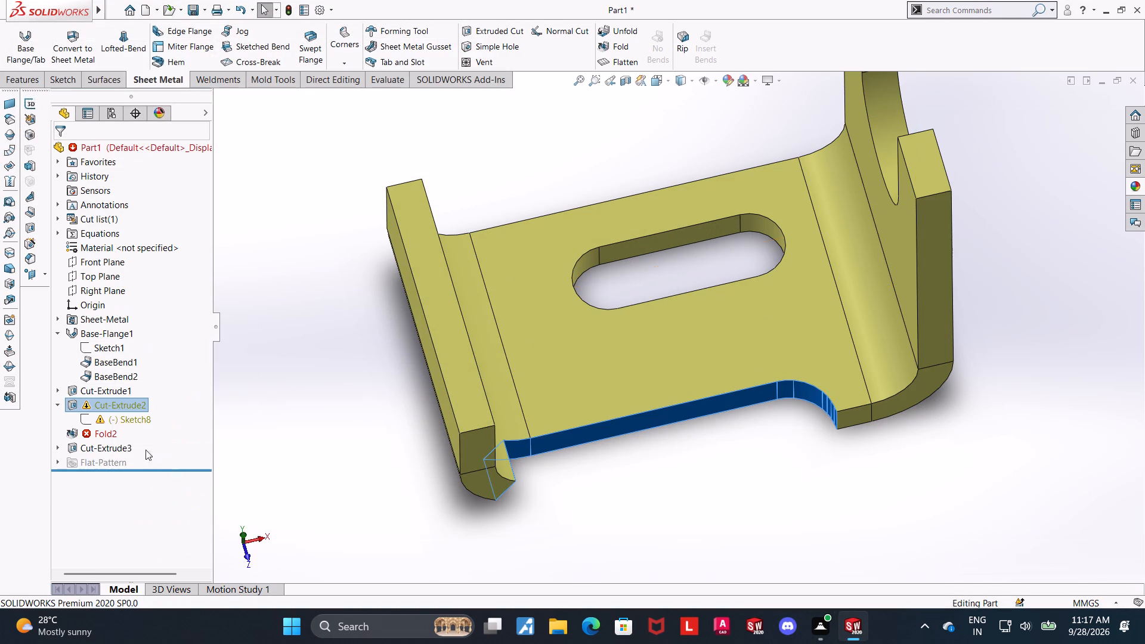
right_click(100, 400)
click(145, 453)
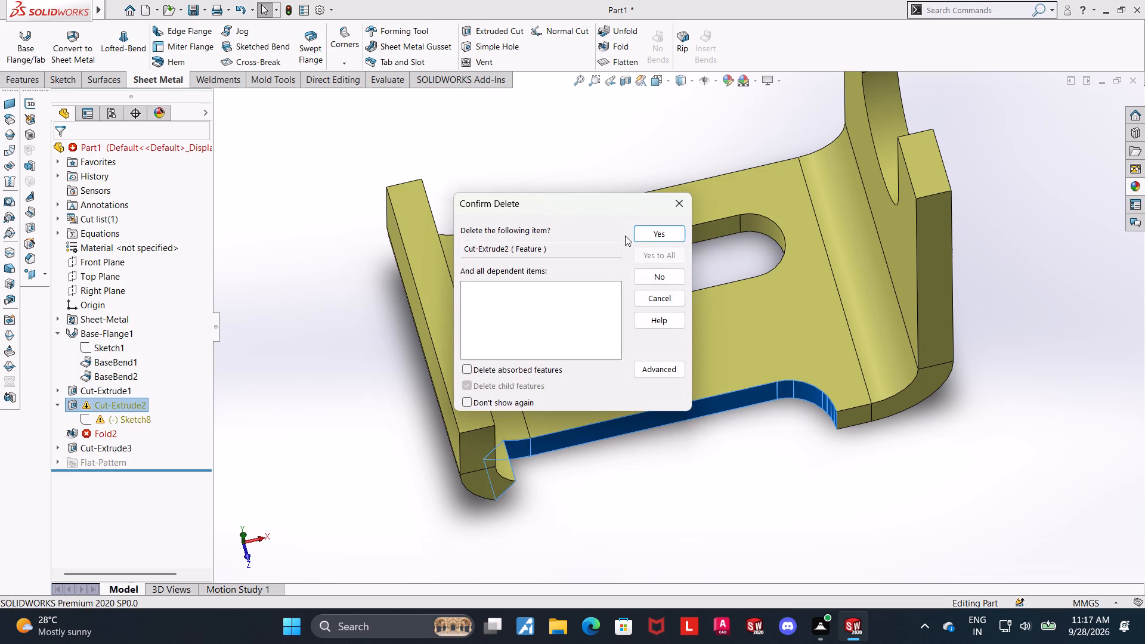
click(663, 234)
click(584, 313)
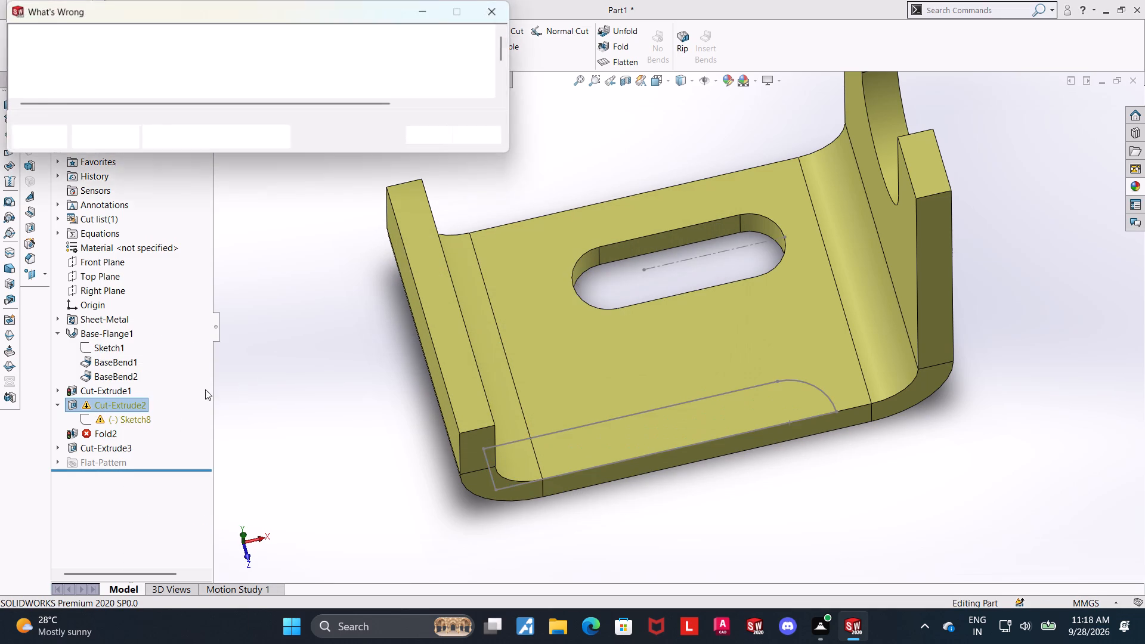
click(502, 7)
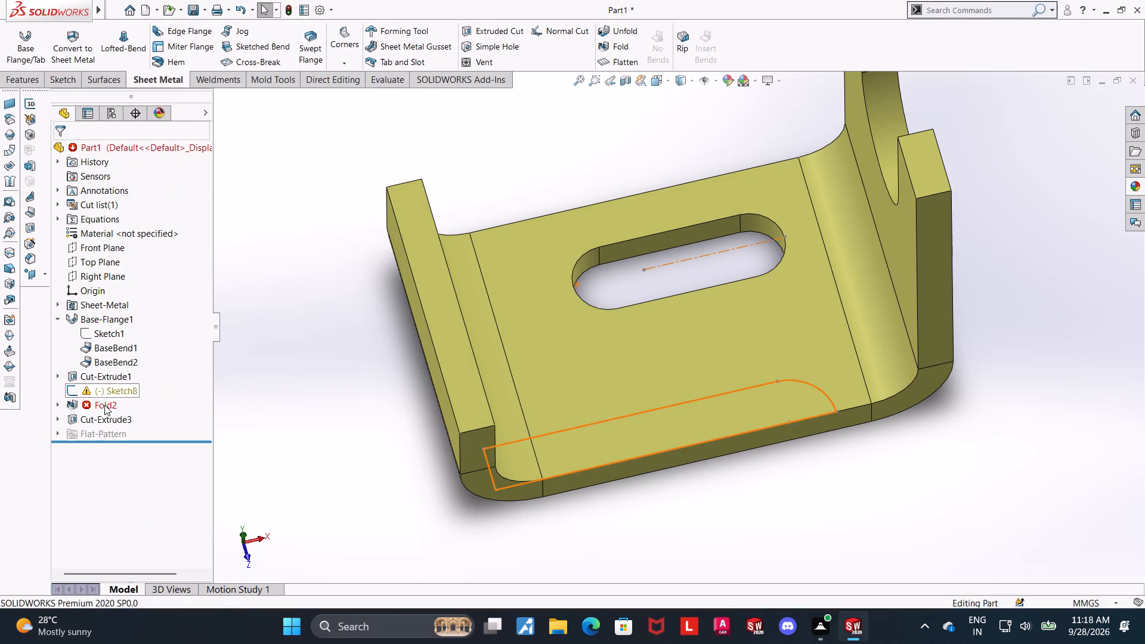
Delete the Fold2 feature from the bracket.
right_click(104, 405)
click(135, 450)
click(665, 239)
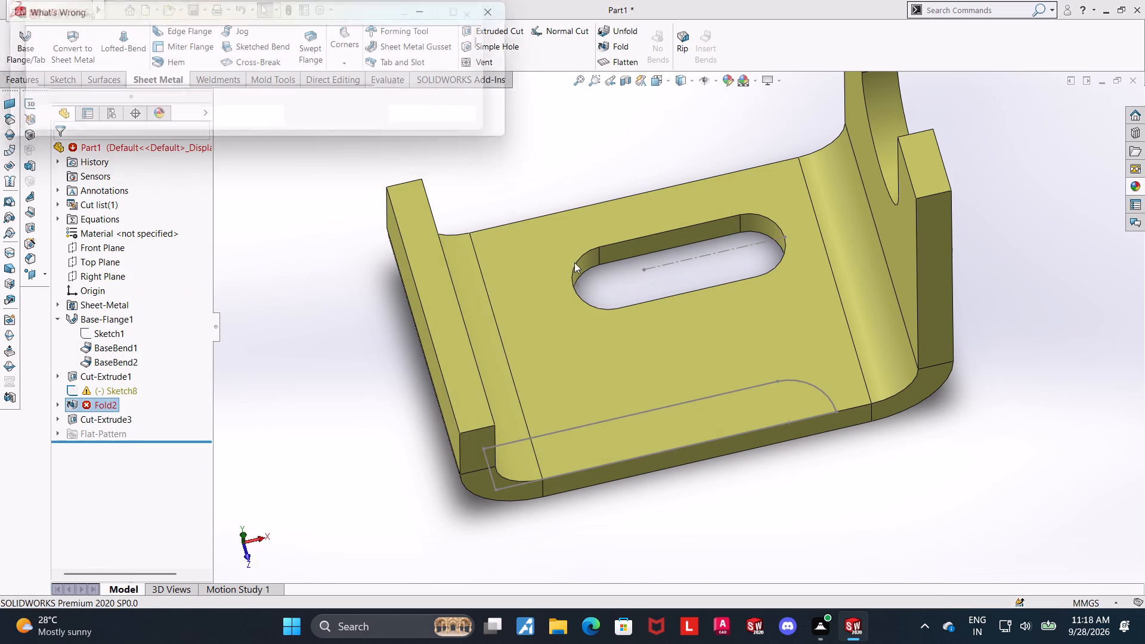
click(437, 119)
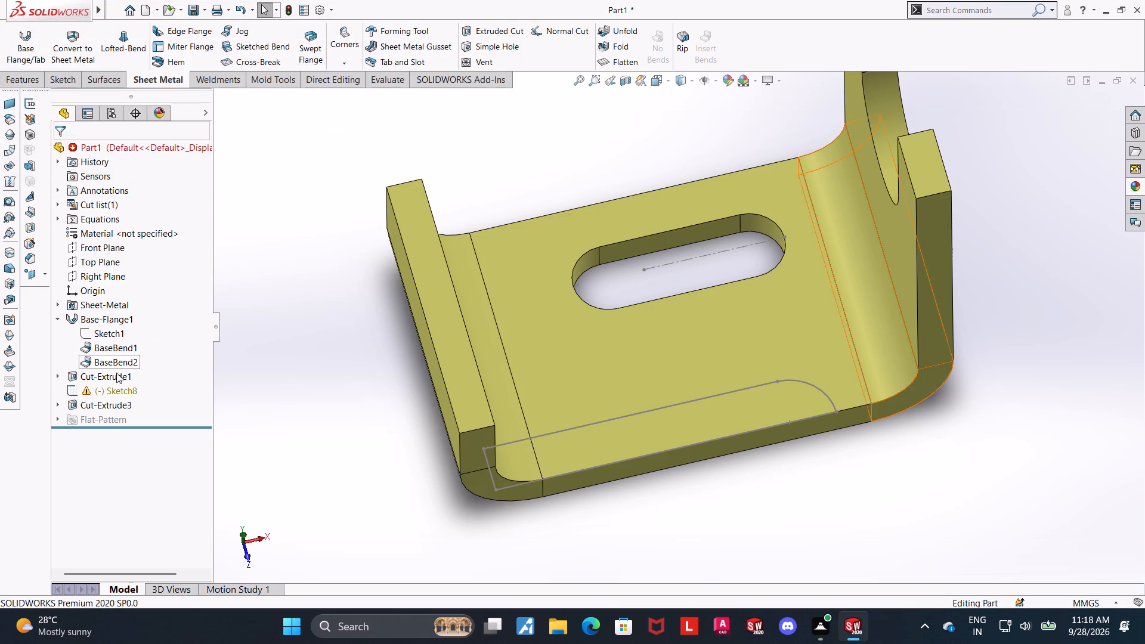
Delete the leftover edge cut-out sketch, Sketch8.
right_click(119, 383)
click(173, 465)
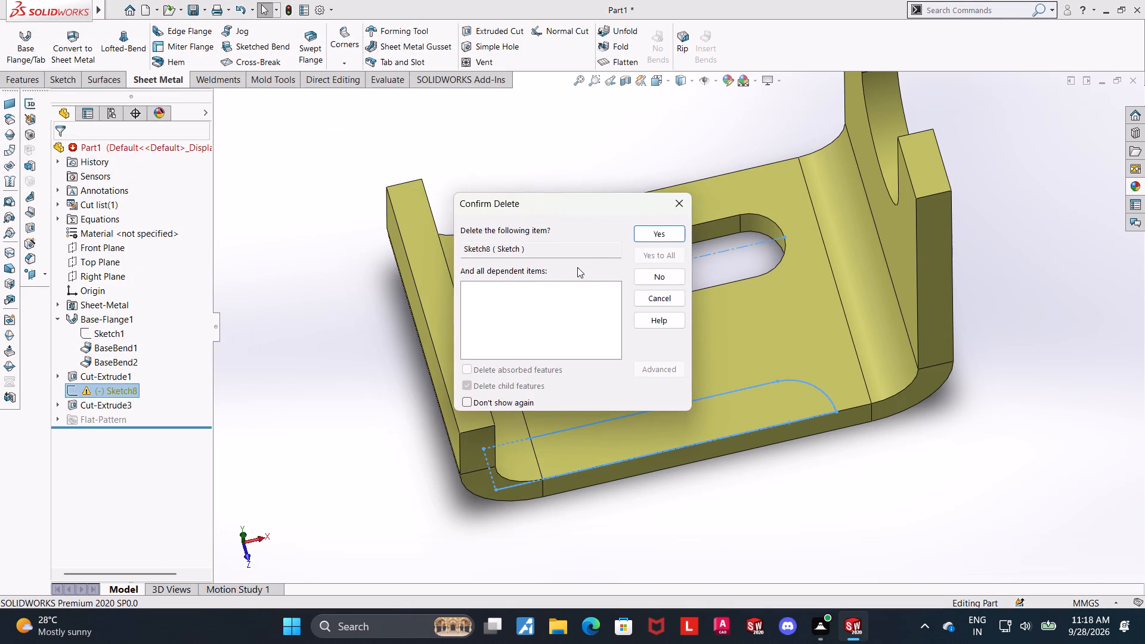
click(675, 231)
click(614, 315)
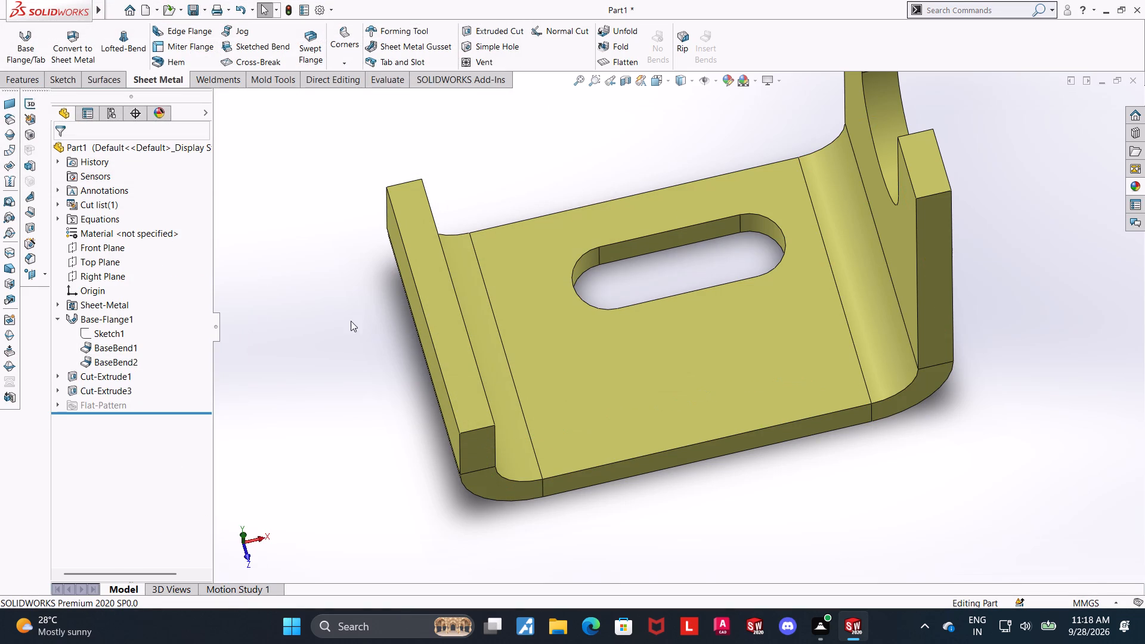
Open the base slot's sketch, Sketch12, for editing in a view square to the sketch plane.
middle_click(292, 320)
click(104, 375)
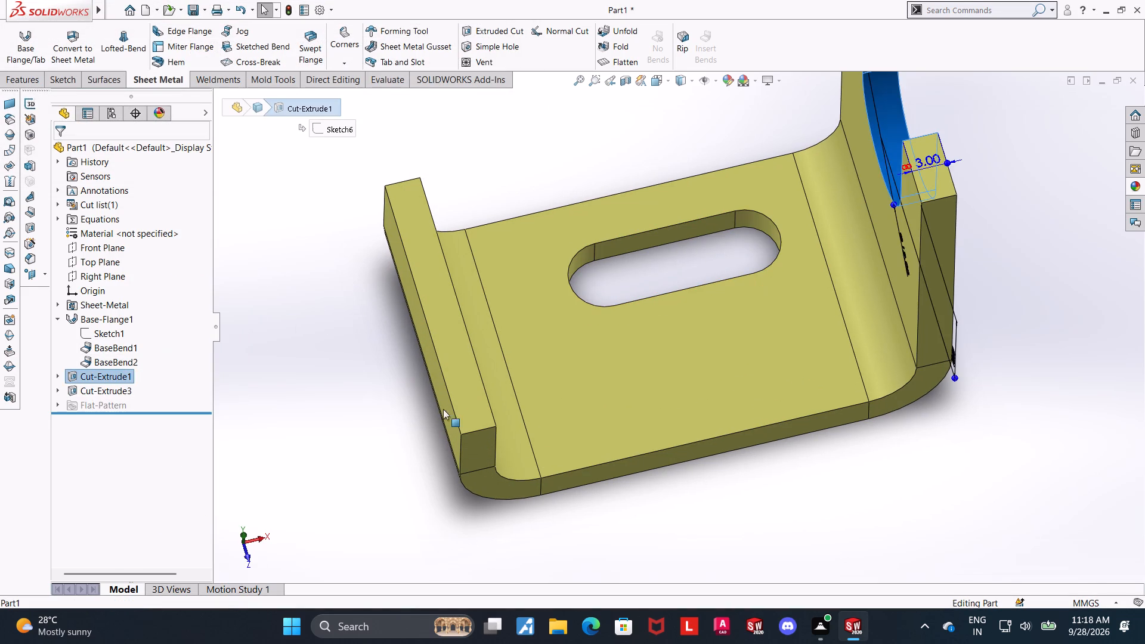
click(288, 420)
middle_drag(209, 388, 237, 447)
click(61, 388)
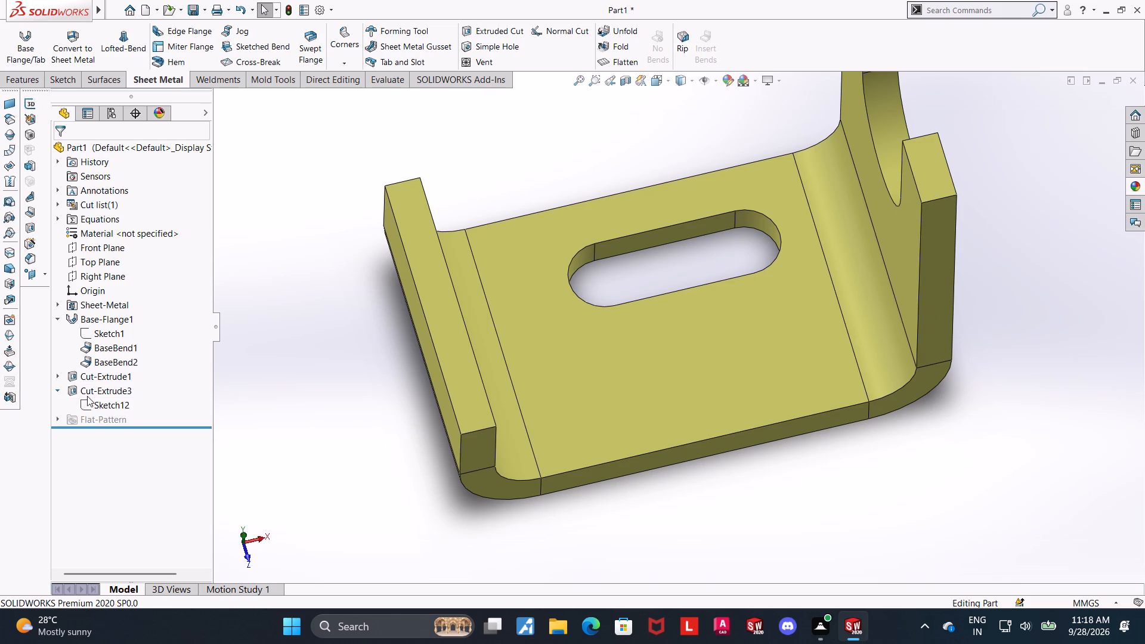
click(91, 401)
click(106, 367)
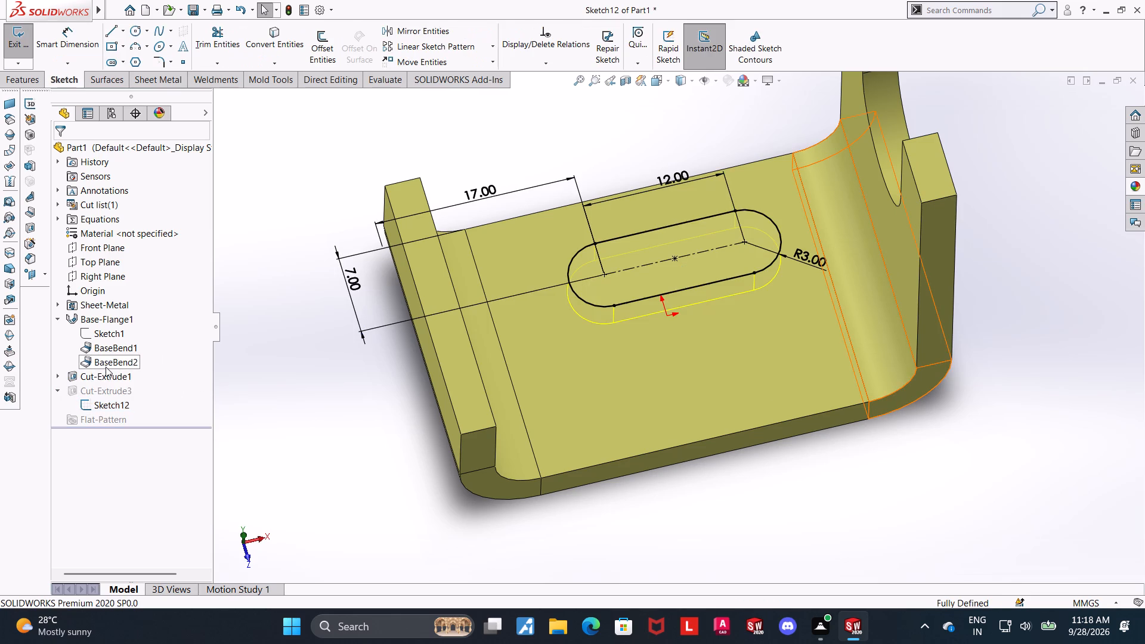
click(98, 413)
click(103, 406)
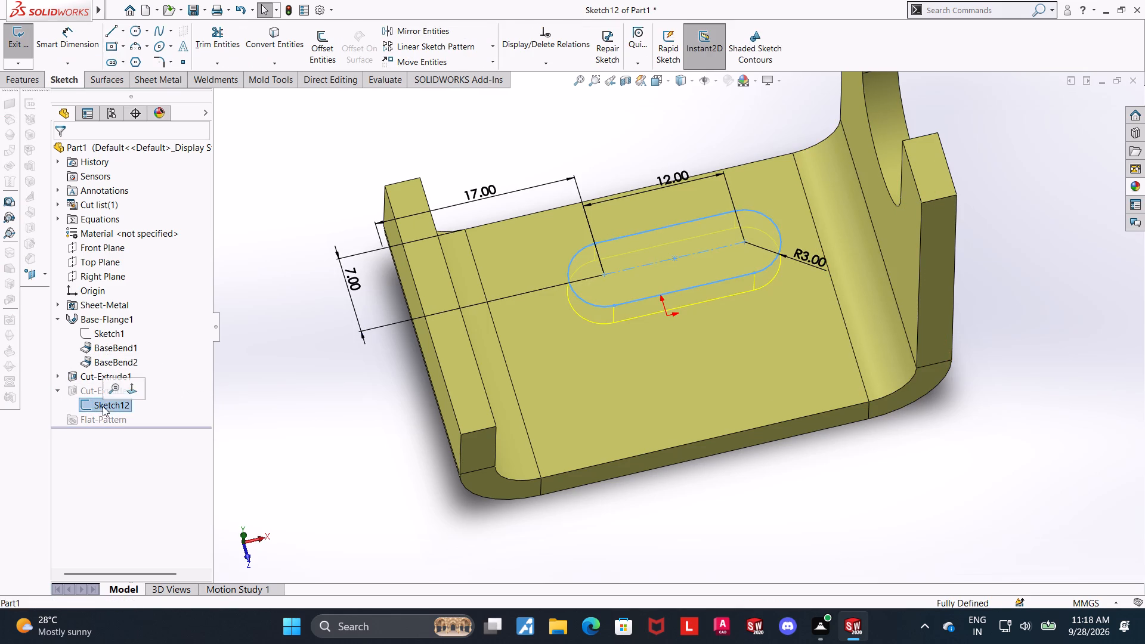
click(129, 391)
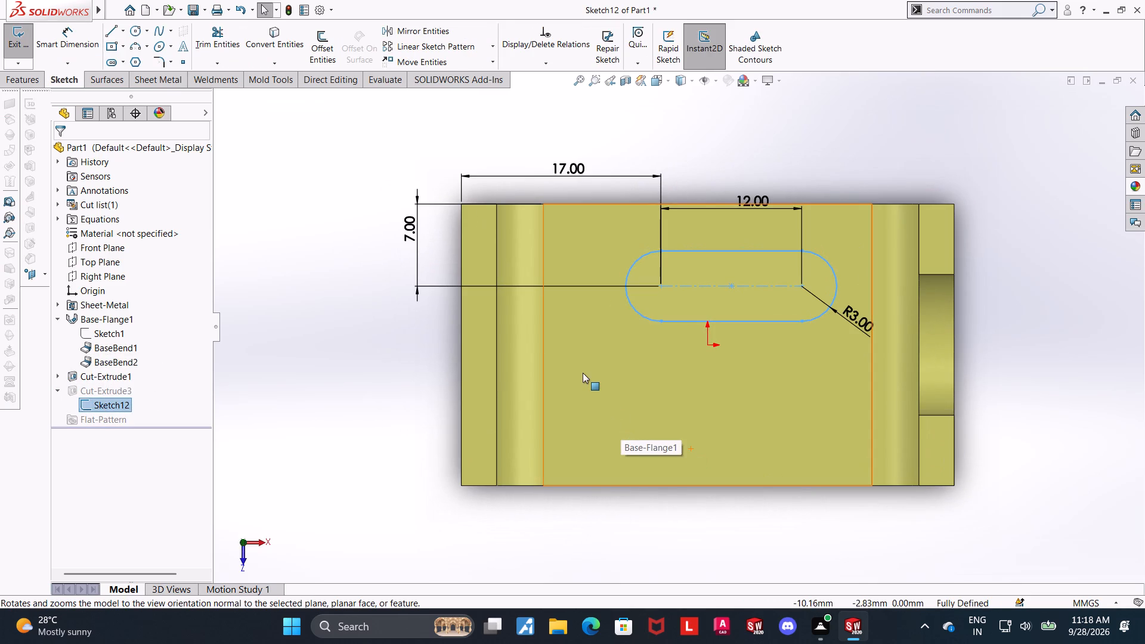
Sketch a horizontal line about 22.4 mm long from the short flange's outer edge, parallel to the slot on the side where the cut-out was.
click(116, 34)
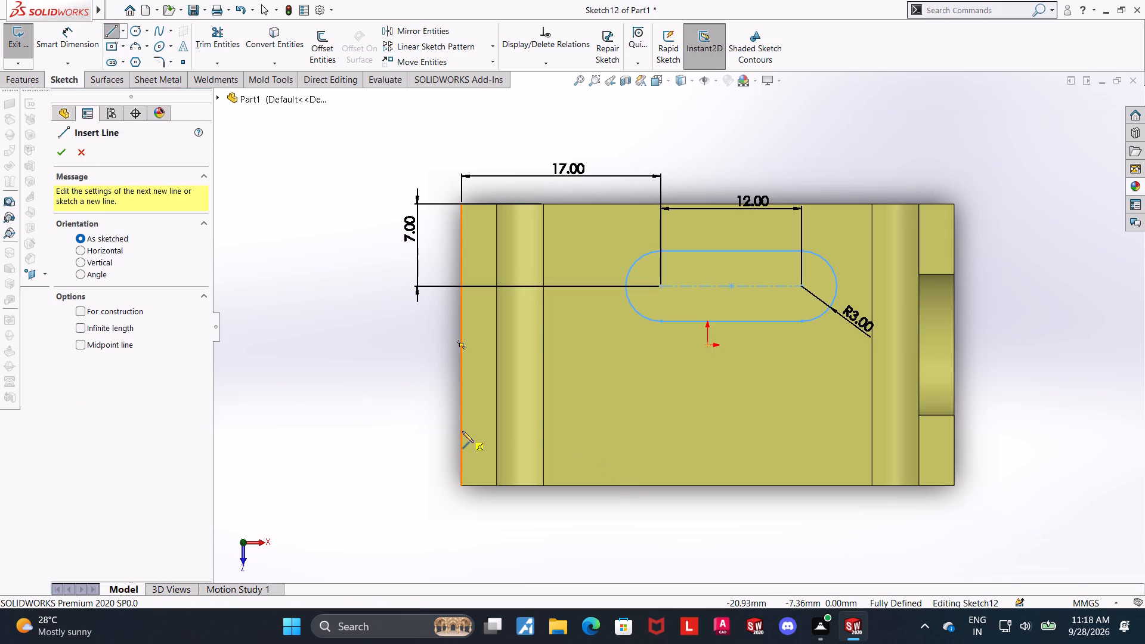
click(460, 430)
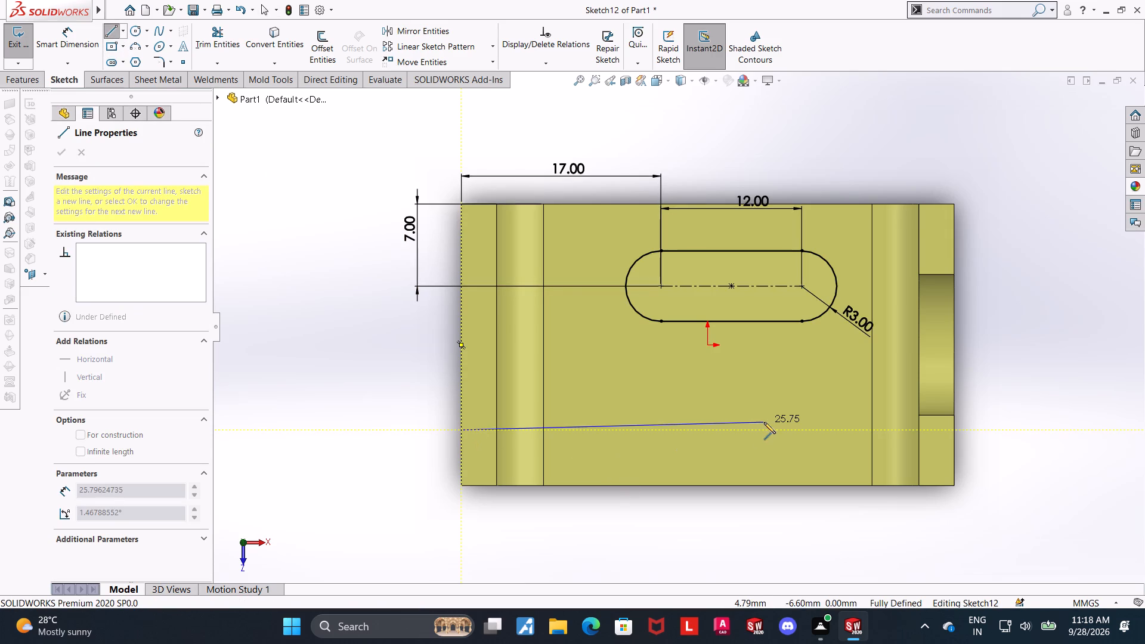
click(725, 432)
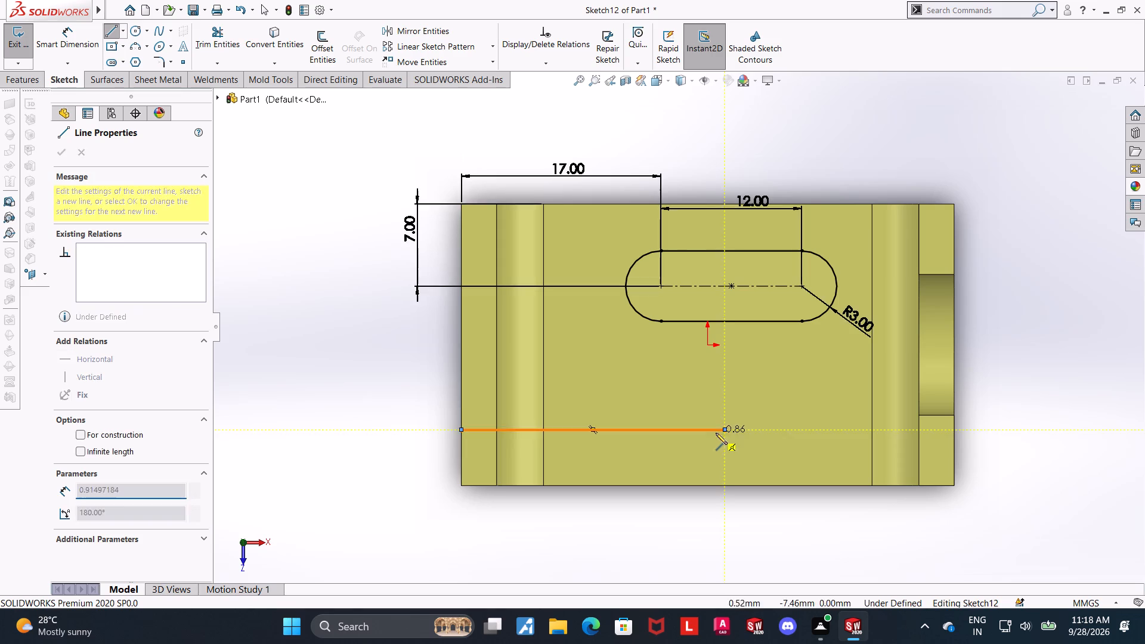
key(Escape)
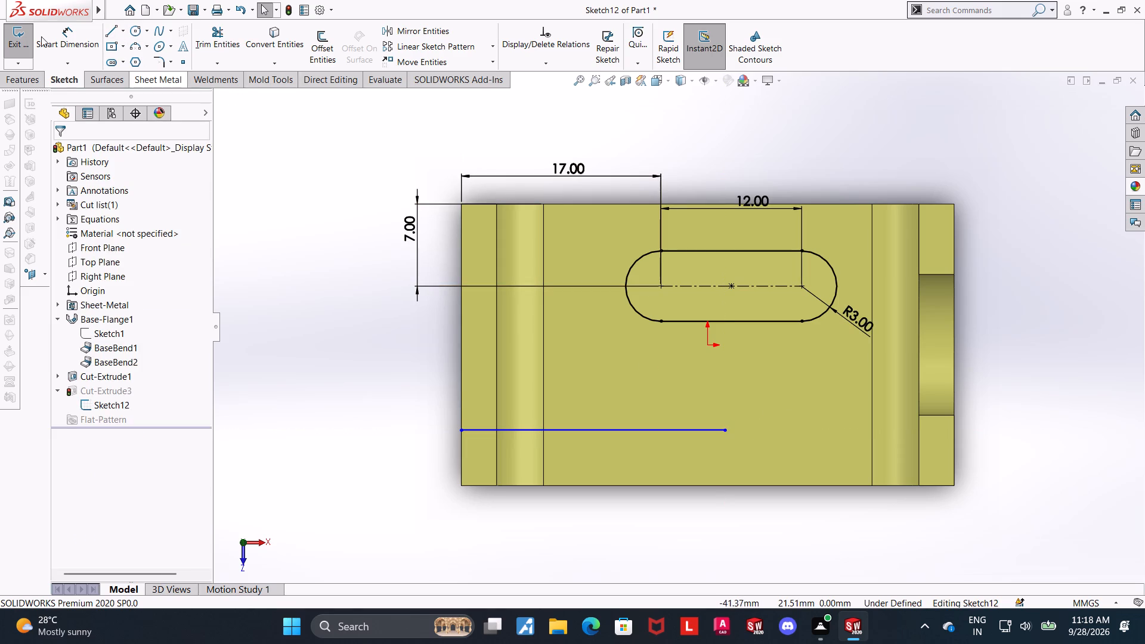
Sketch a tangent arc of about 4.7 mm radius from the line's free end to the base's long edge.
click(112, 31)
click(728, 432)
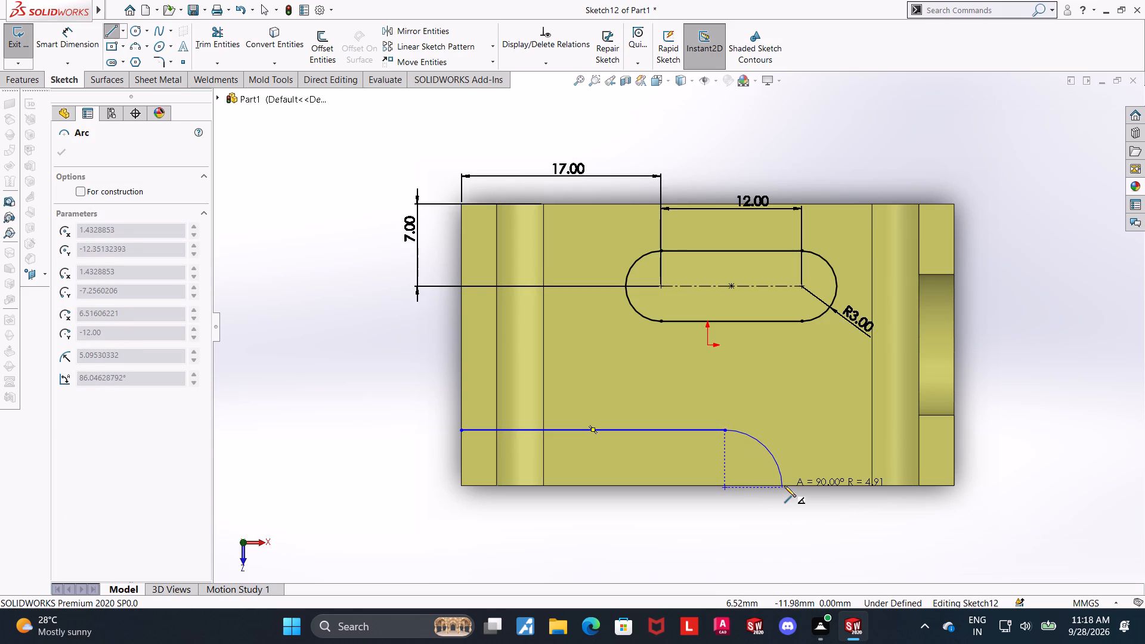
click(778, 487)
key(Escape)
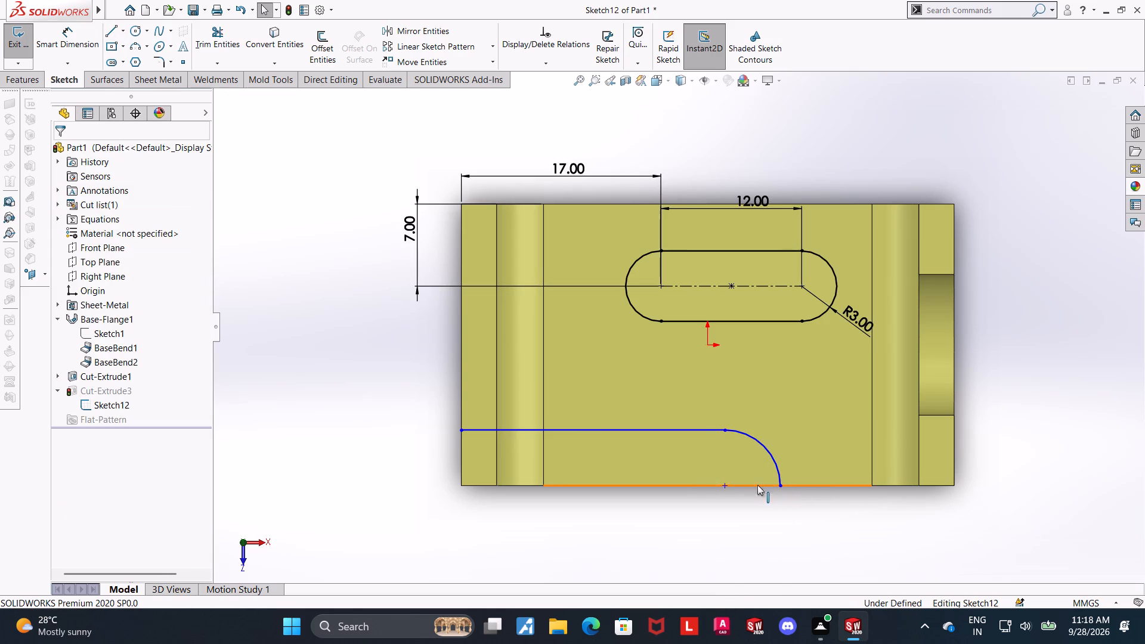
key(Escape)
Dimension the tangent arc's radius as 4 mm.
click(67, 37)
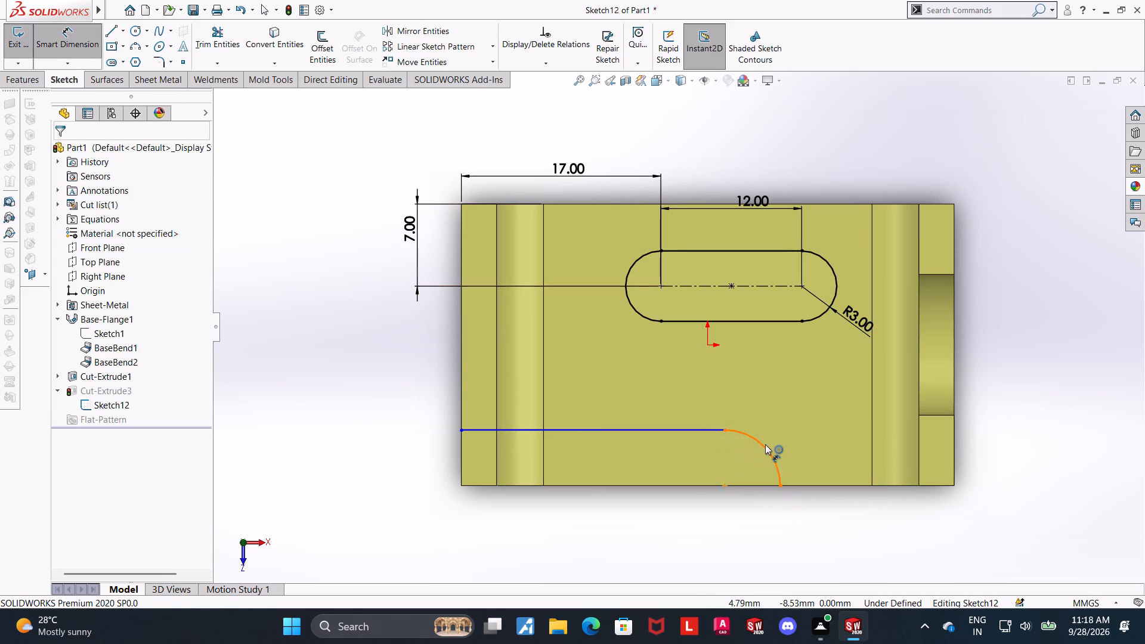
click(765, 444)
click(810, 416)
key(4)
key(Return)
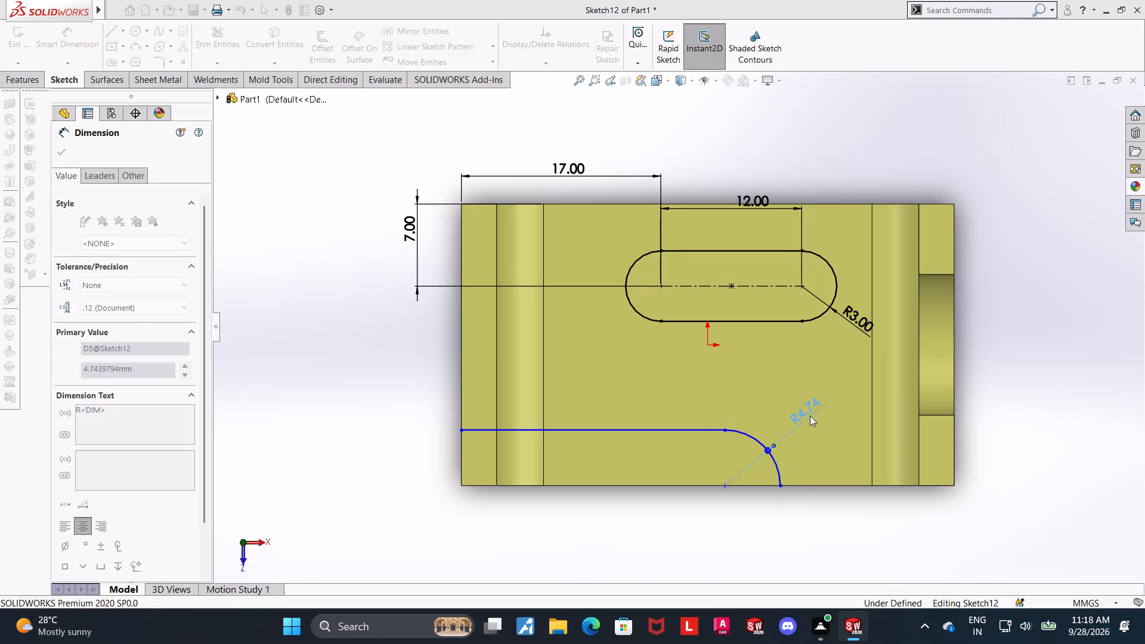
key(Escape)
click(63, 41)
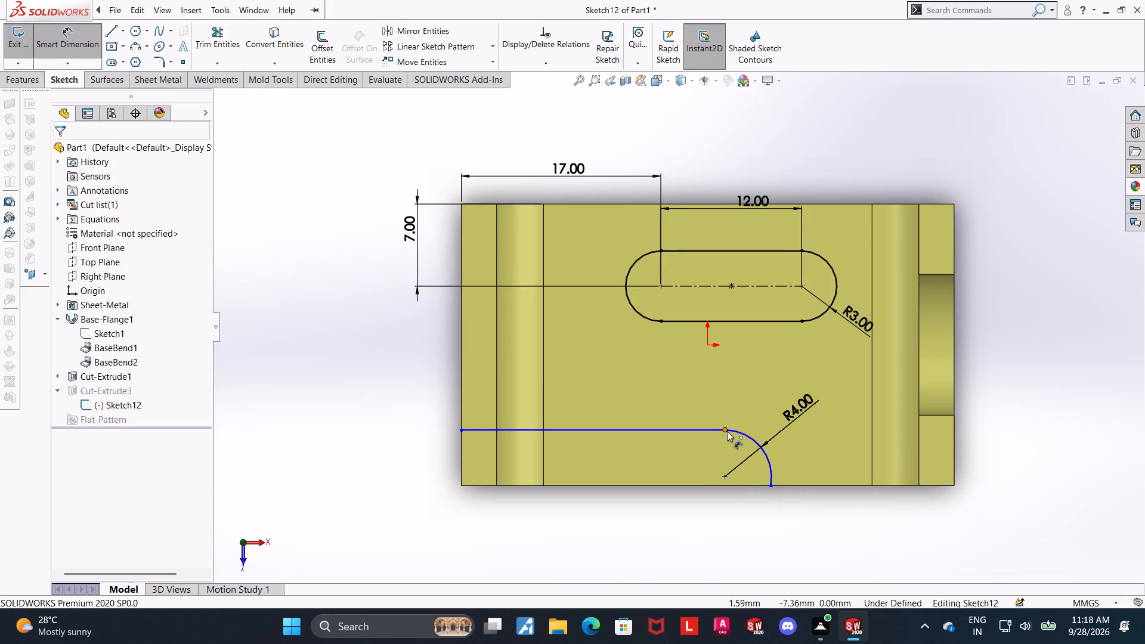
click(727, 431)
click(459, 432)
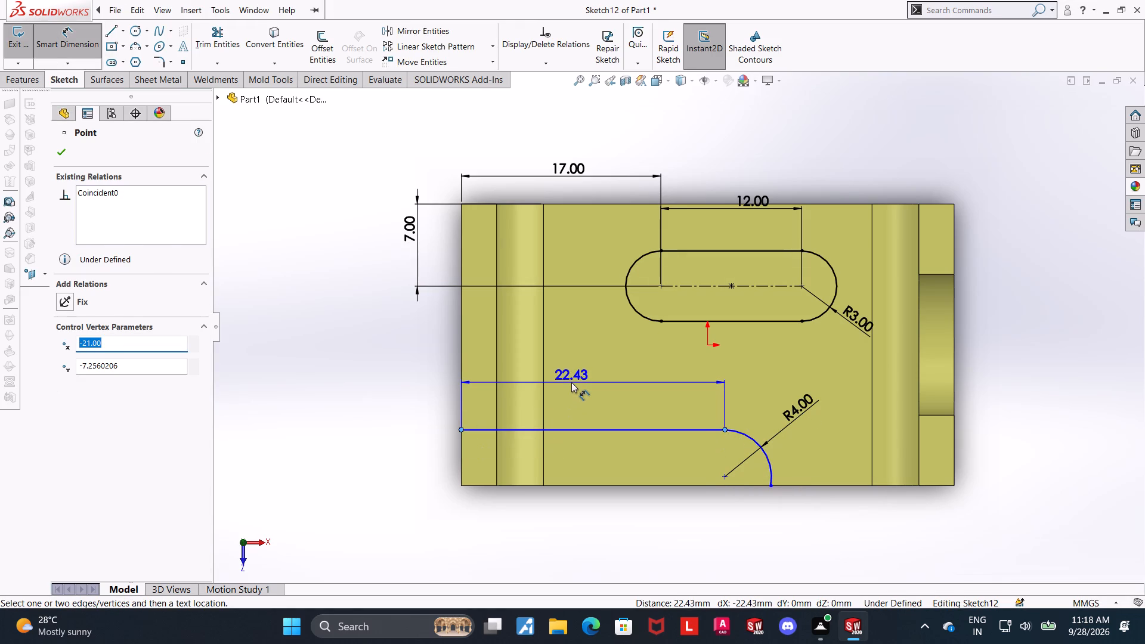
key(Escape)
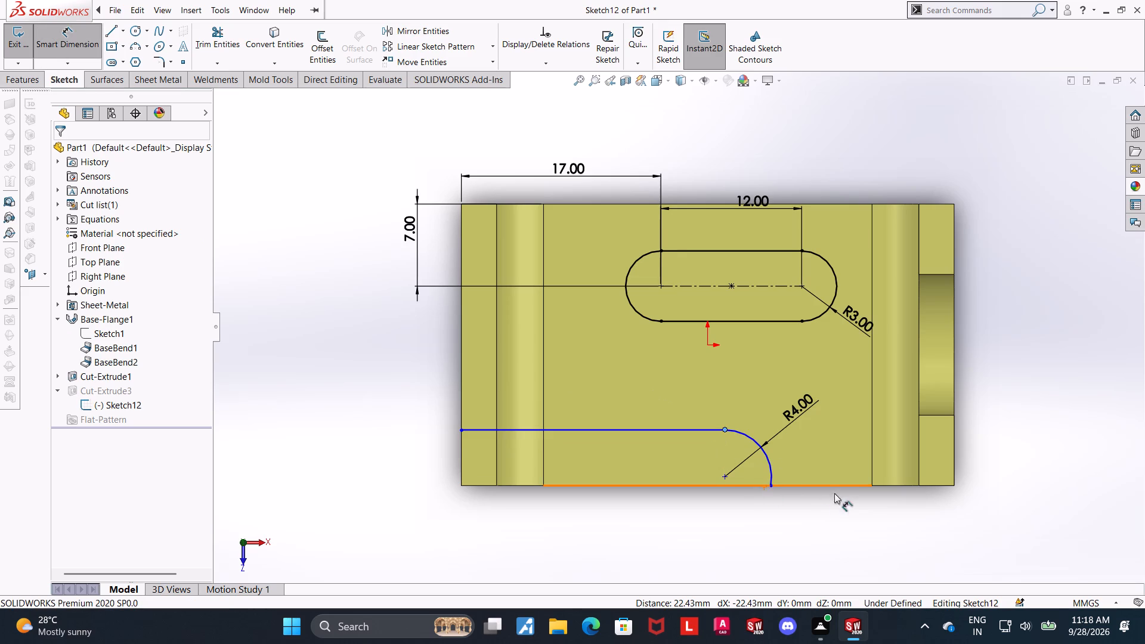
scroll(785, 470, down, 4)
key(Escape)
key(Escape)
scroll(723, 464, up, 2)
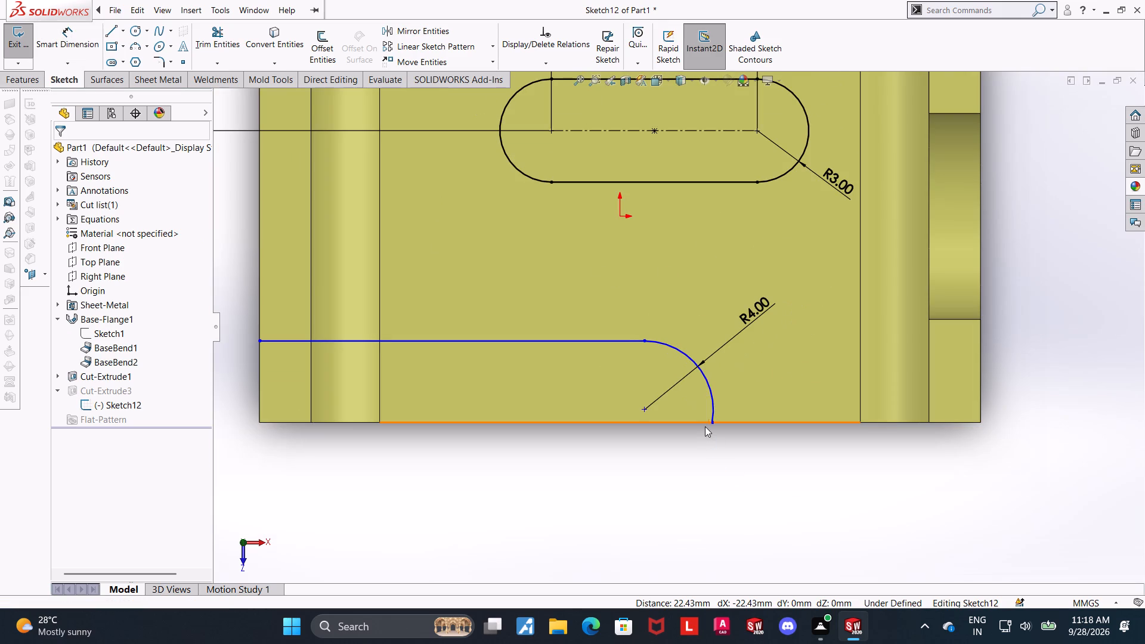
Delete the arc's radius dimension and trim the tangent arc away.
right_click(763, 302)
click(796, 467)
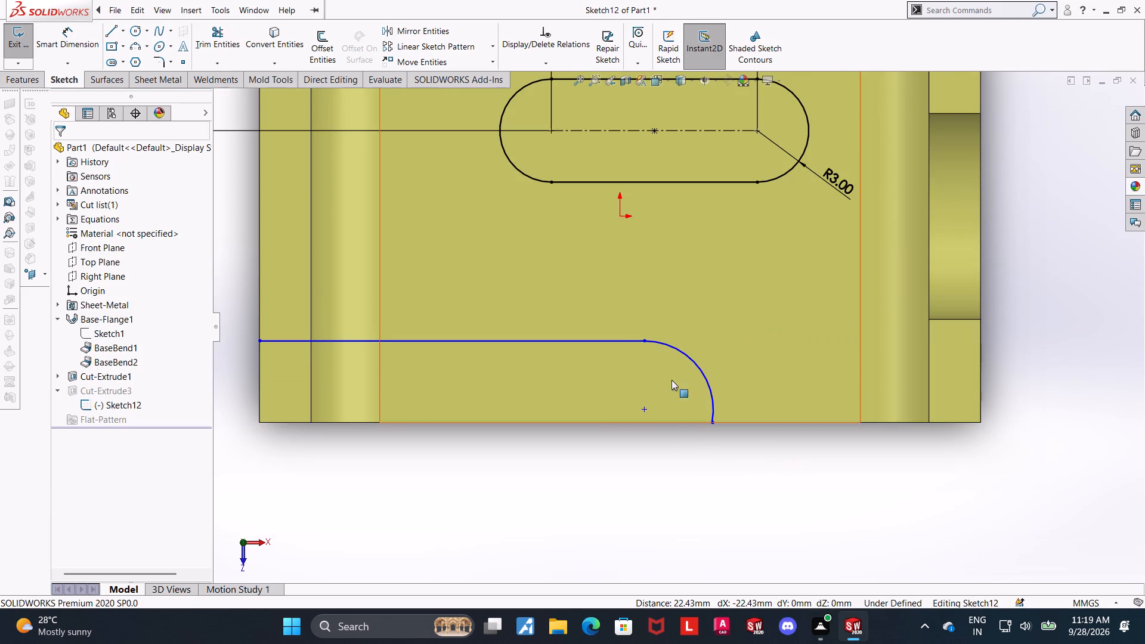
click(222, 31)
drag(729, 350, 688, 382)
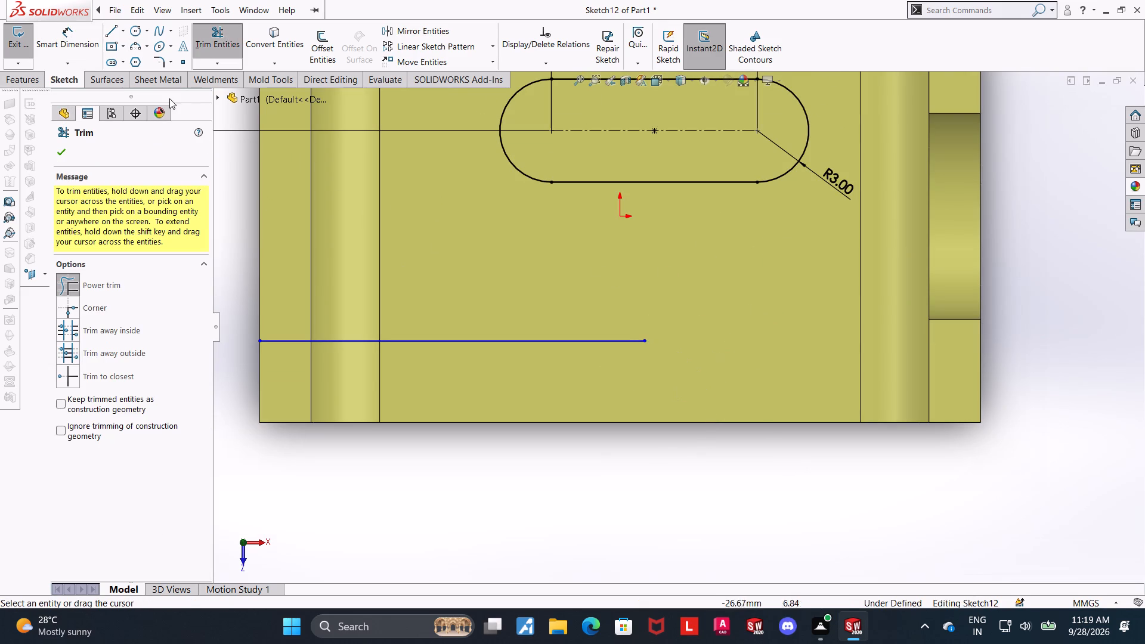
Sketch a 90° centrepoint arc centred on the base's long edge directly below the line's free end, starting on that edge.
click(144, 48)
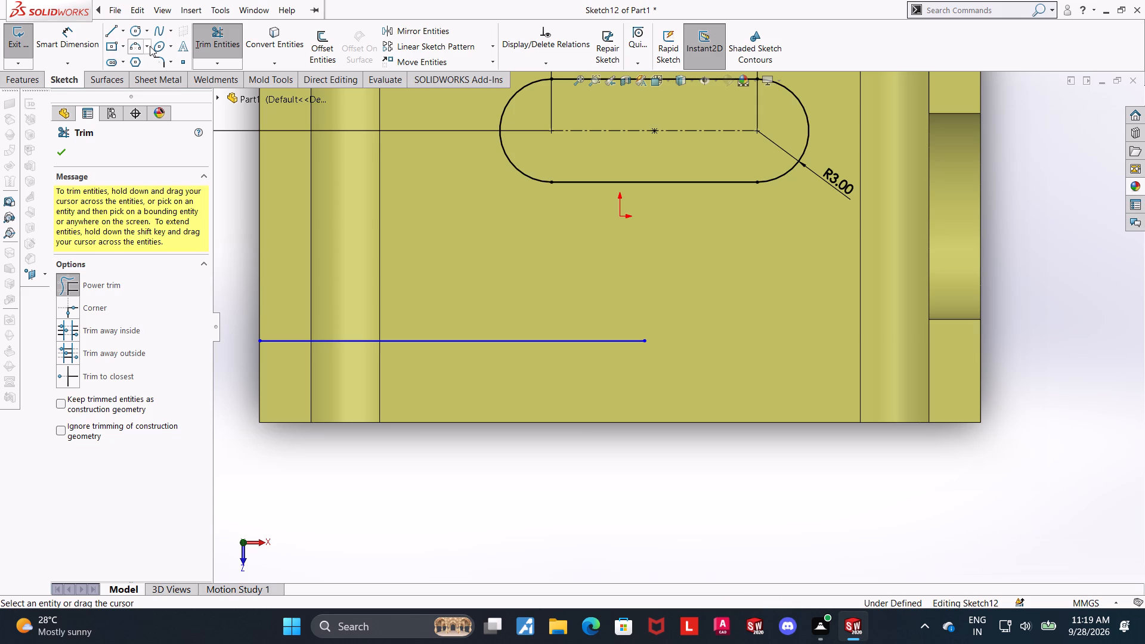
click(216, 33)
click(150, 49)
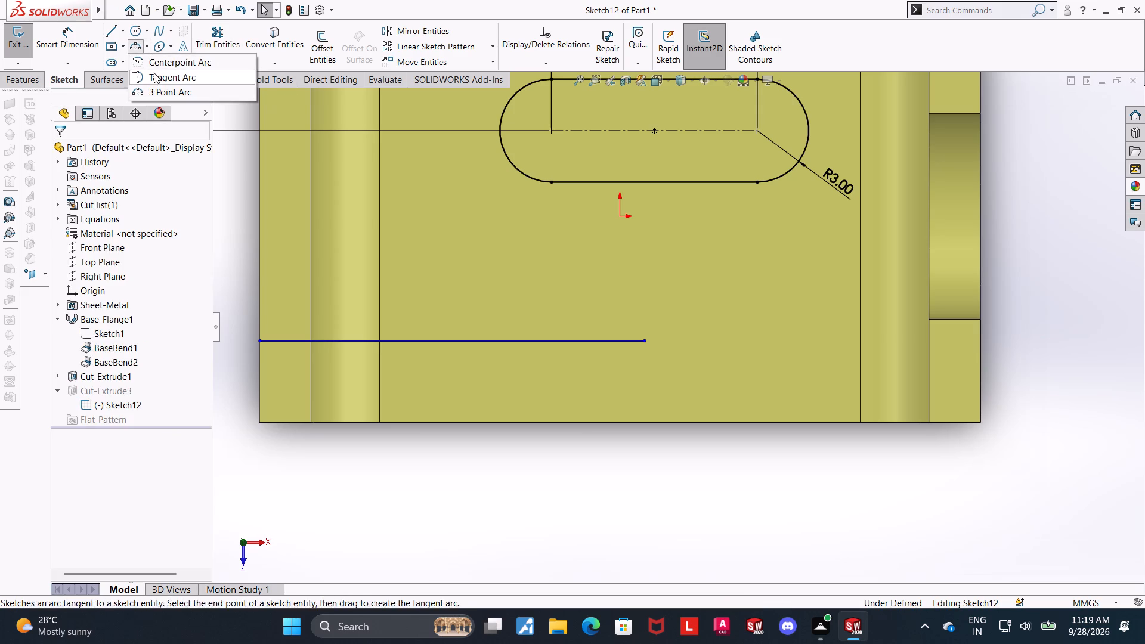
click(155, 58)
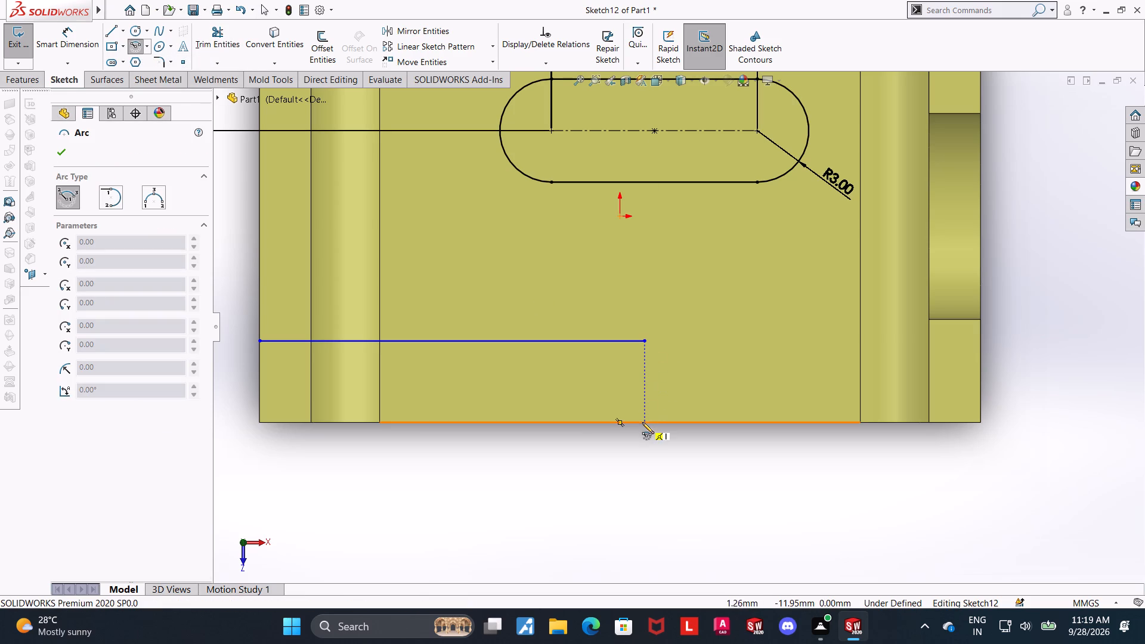
click(645, 422)
click(706, 421)
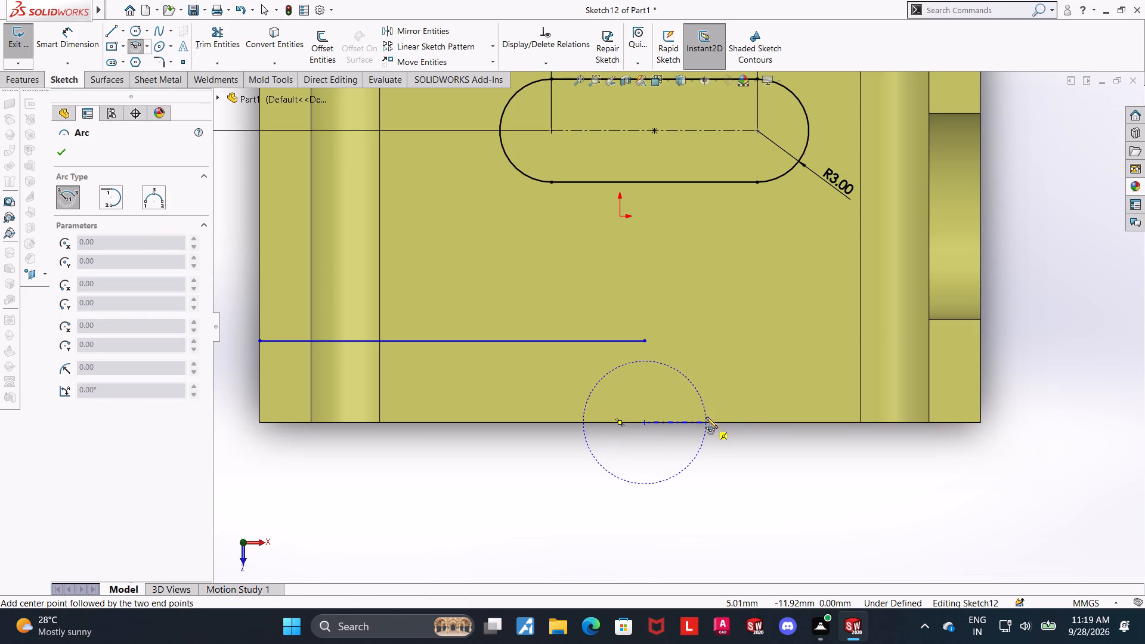
click(646, 346)
key(Escape)
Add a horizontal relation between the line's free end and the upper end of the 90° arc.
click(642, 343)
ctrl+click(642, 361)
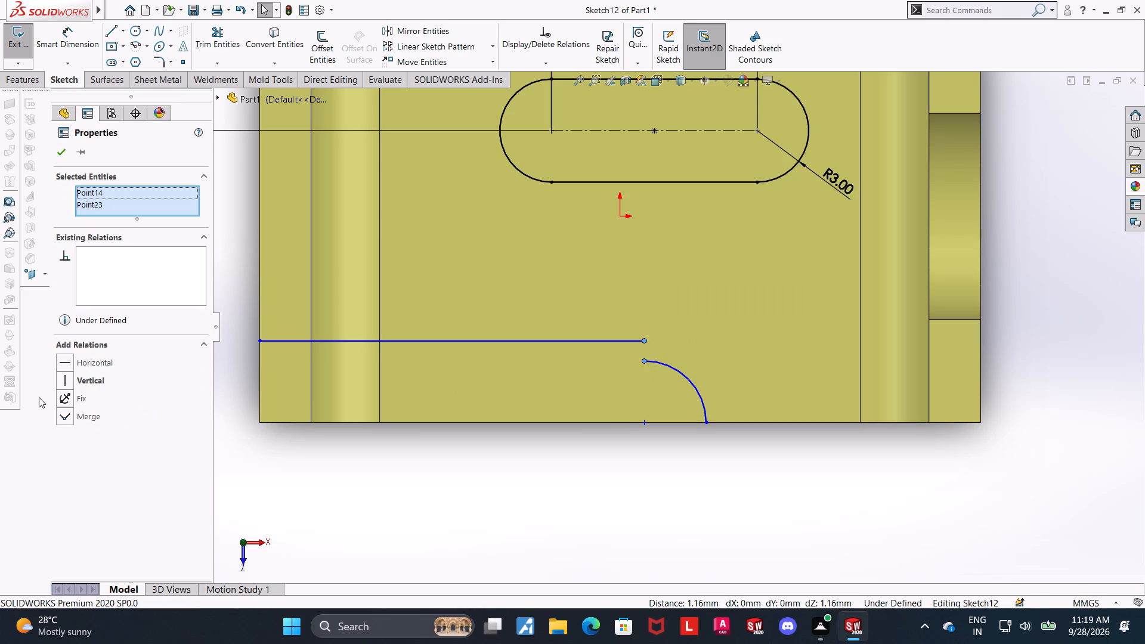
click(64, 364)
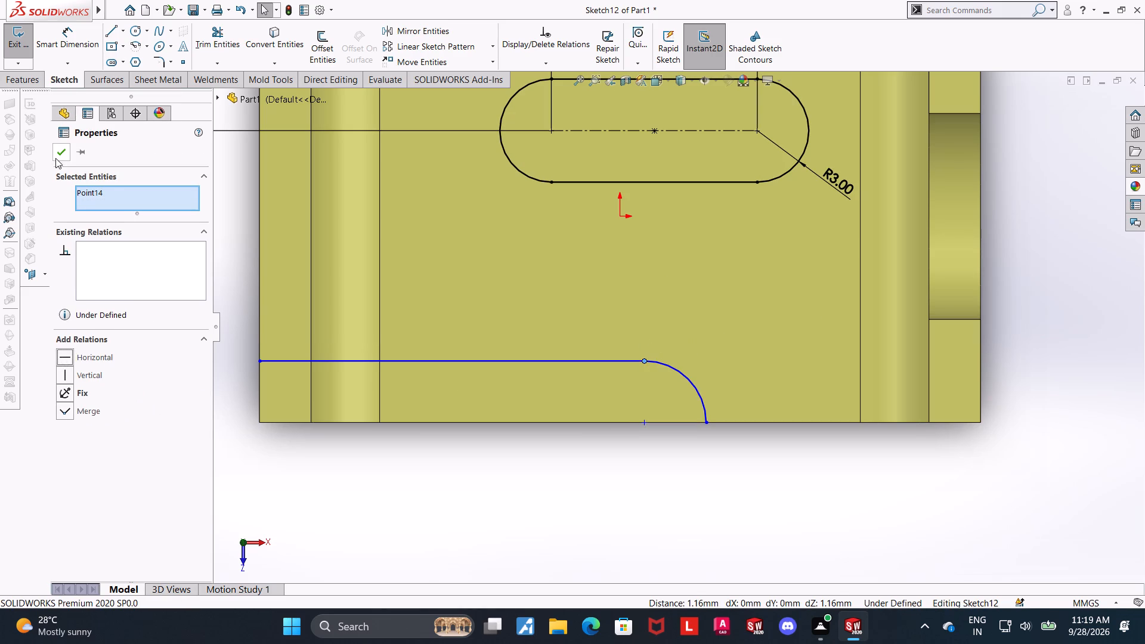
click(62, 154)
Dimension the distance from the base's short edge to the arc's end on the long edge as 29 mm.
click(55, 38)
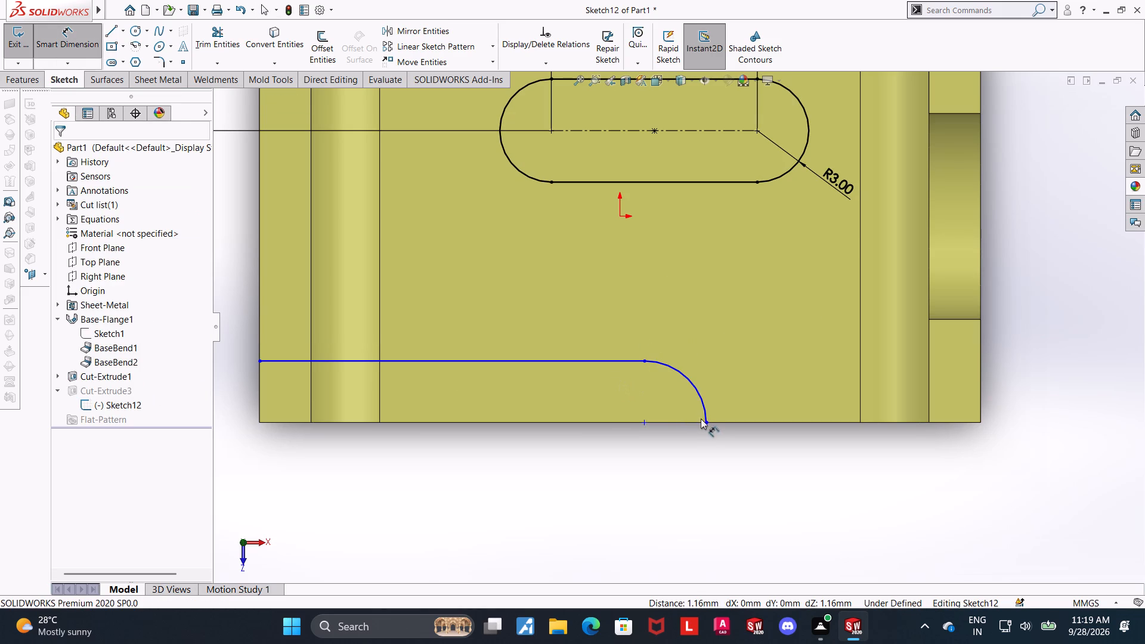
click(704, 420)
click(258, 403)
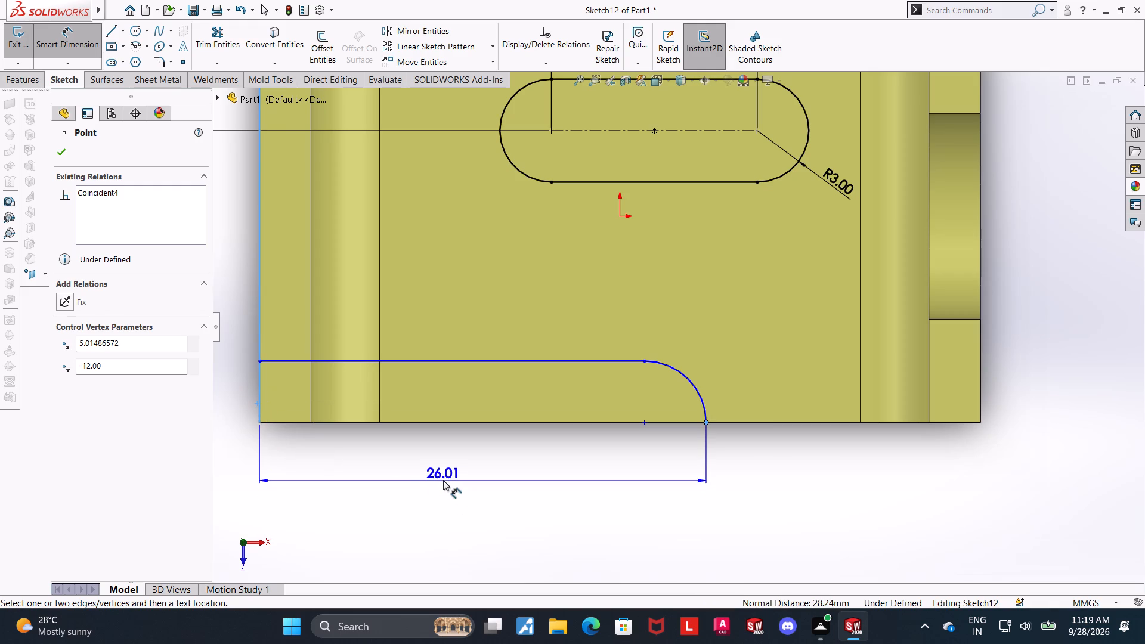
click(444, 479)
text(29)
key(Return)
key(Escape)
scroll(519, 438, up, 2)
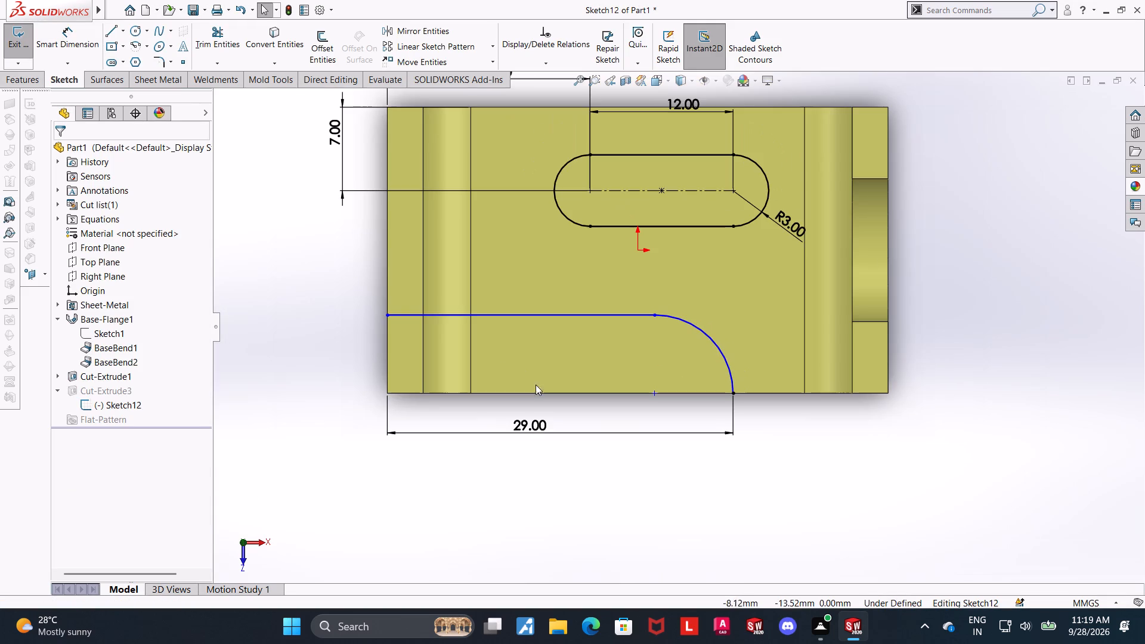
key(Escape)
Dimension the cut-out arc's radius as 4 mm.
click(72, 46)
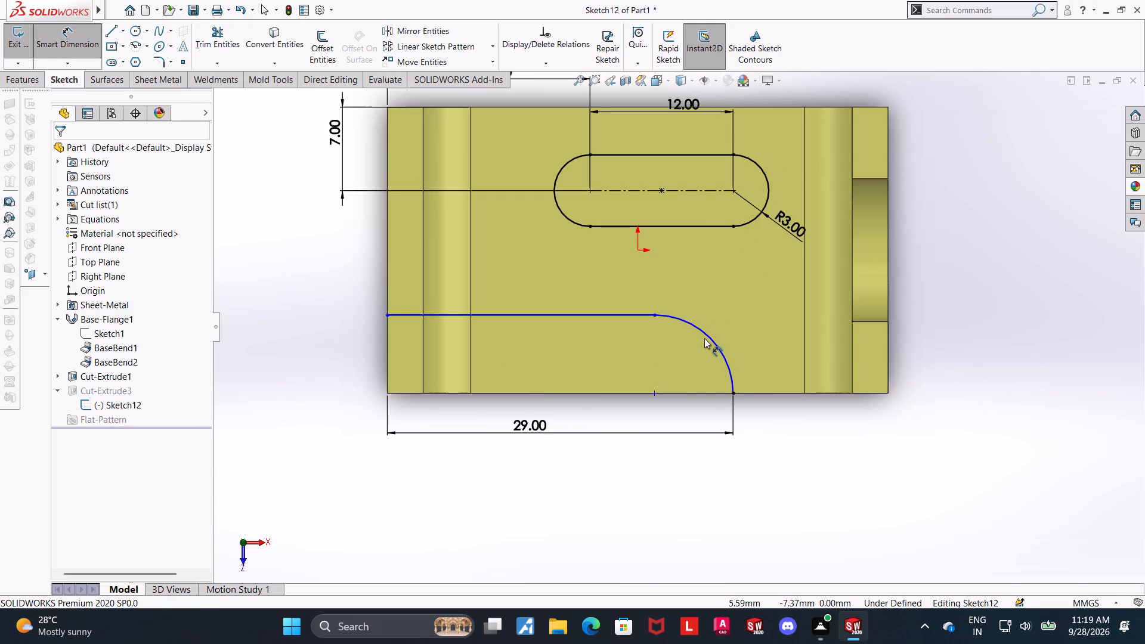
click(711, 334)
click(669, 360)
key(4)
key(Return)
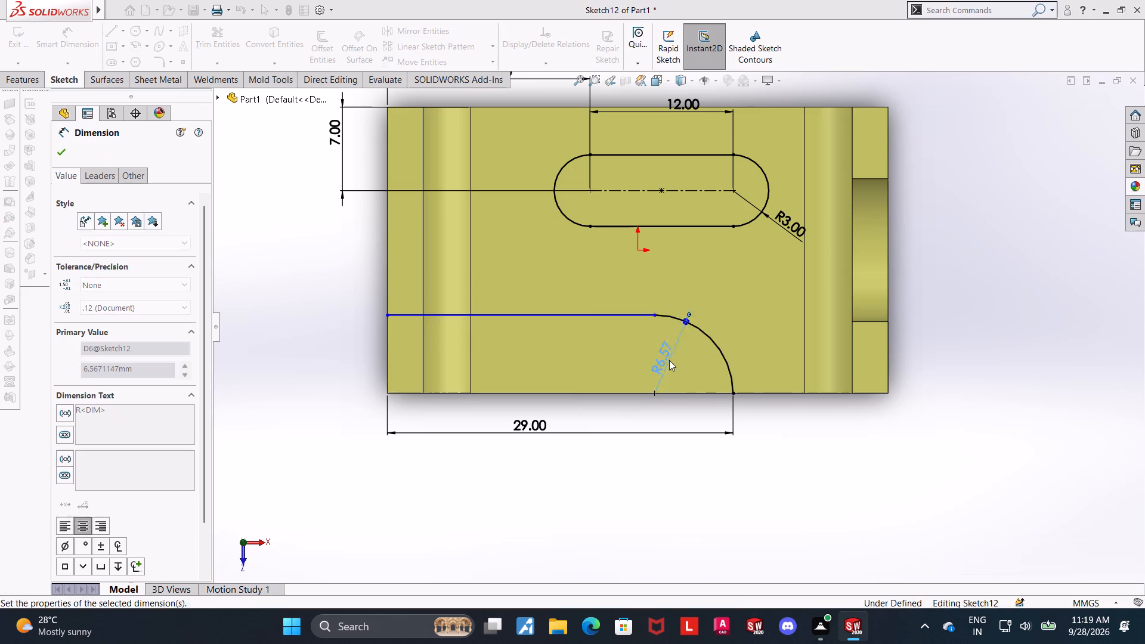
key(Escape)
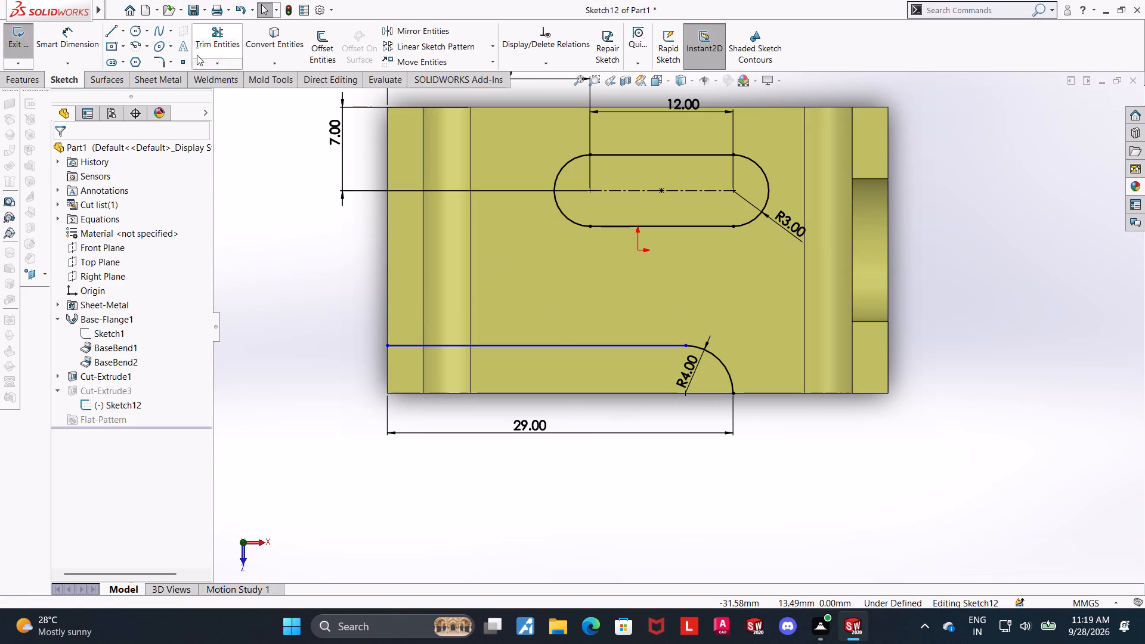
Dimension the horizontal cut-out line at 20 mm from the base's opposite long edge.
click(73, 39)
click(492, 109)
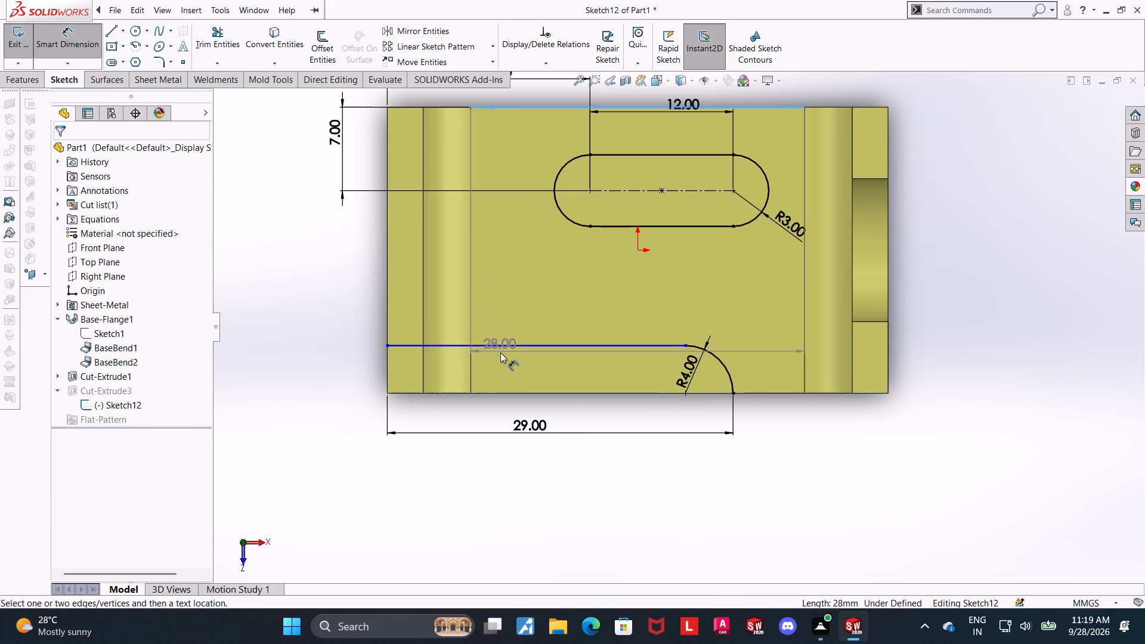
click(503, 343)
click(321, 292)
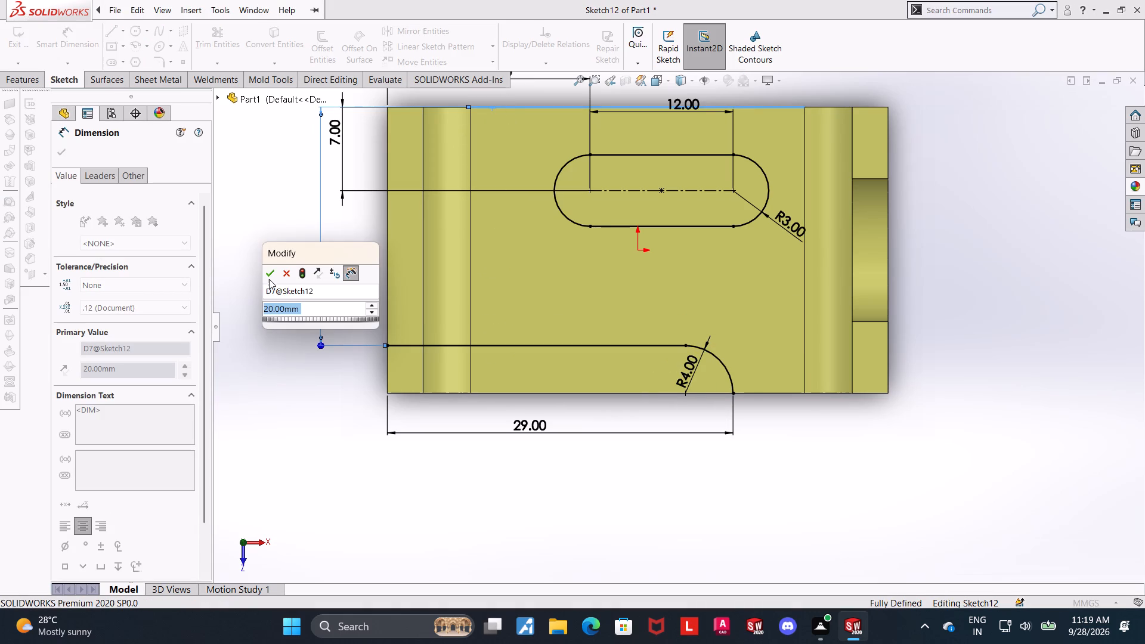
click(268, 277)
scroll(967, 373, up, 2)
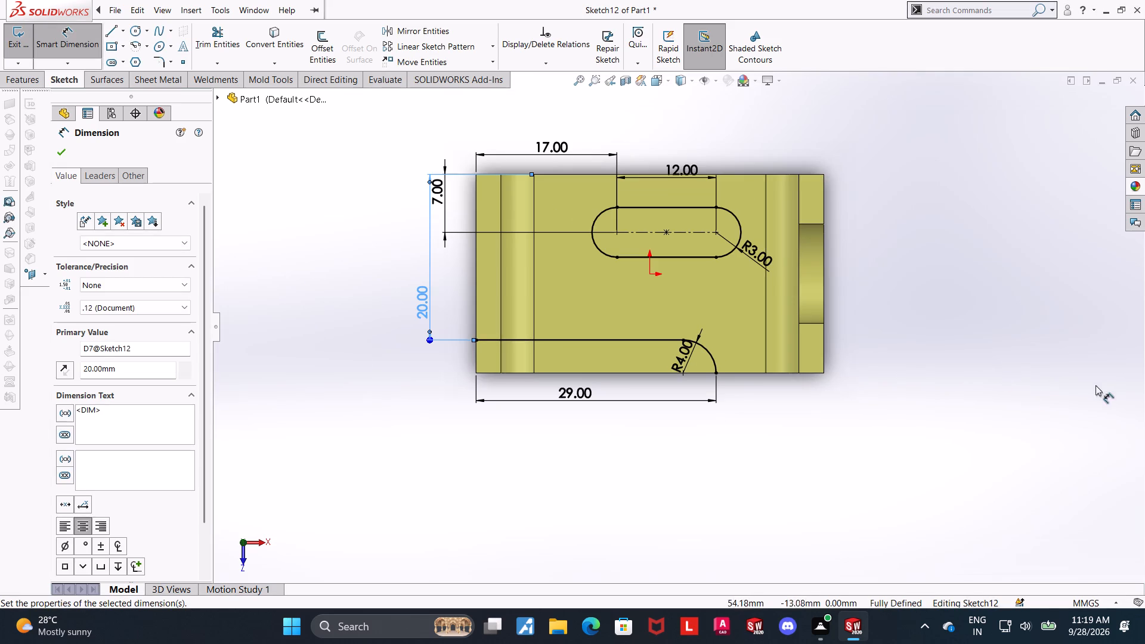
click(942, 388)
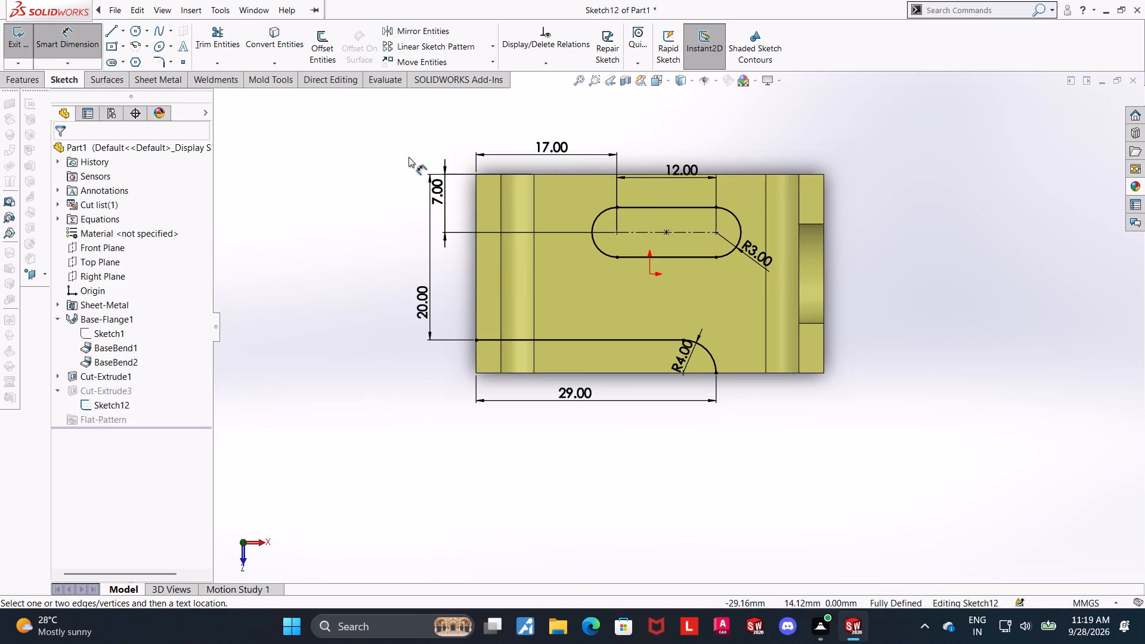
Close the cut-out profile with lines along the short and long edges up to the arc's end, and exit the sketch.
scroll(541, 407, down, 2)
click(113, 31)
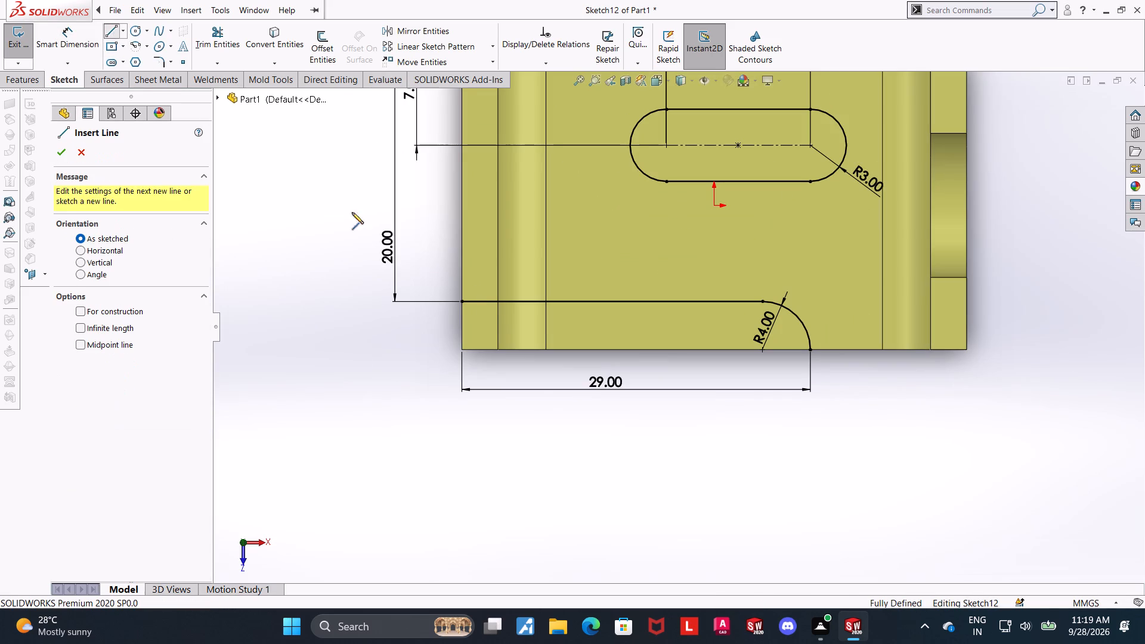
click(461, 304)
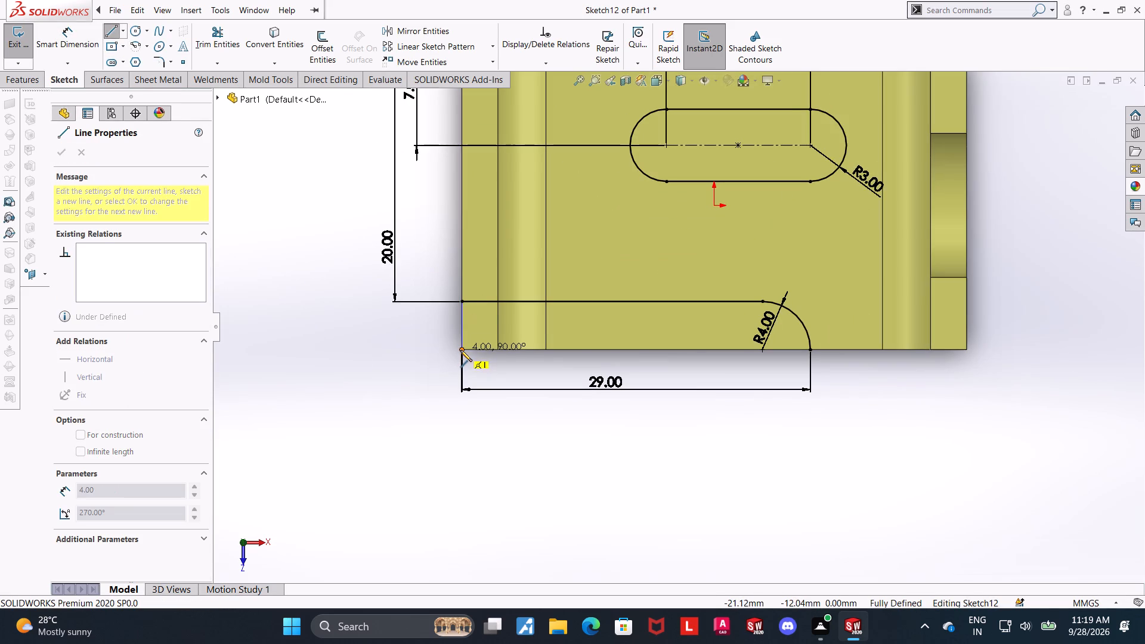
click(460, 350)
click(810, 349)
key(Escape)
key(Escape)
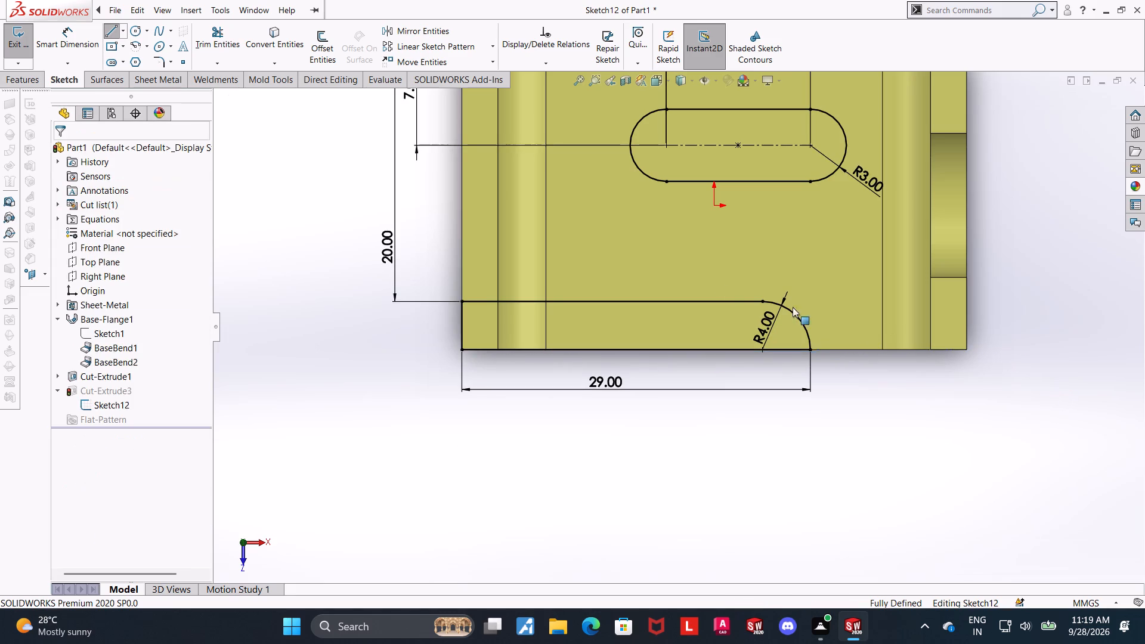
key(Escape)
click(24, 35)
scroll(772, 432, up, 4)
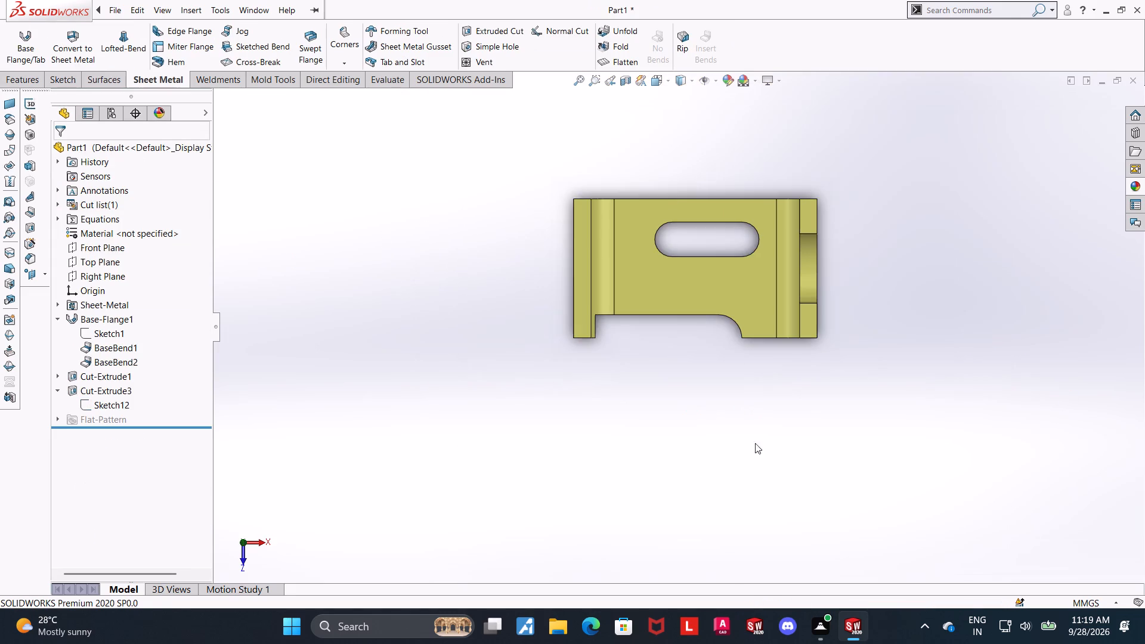
Edit the base slot's sketch to trim away all edge cut-out lines and the arc, leaving only the slot, and exit.
middle_drag(692, 338, 643, 325)
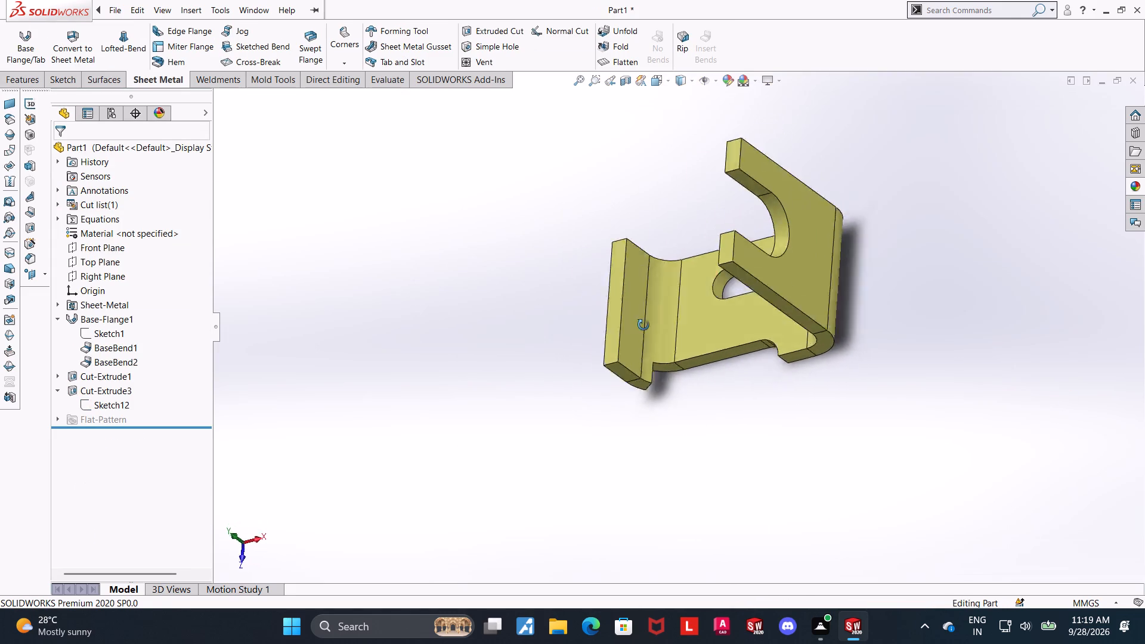
middle_drag(643, 325, 693, 309)
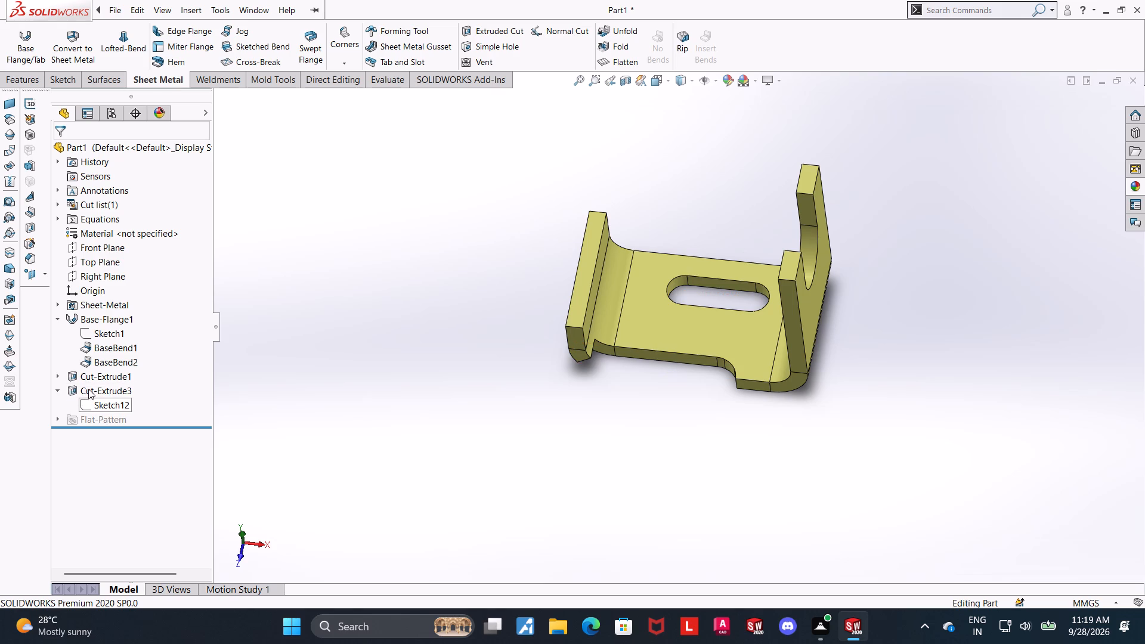
click(94, 406)
click(112, 369)
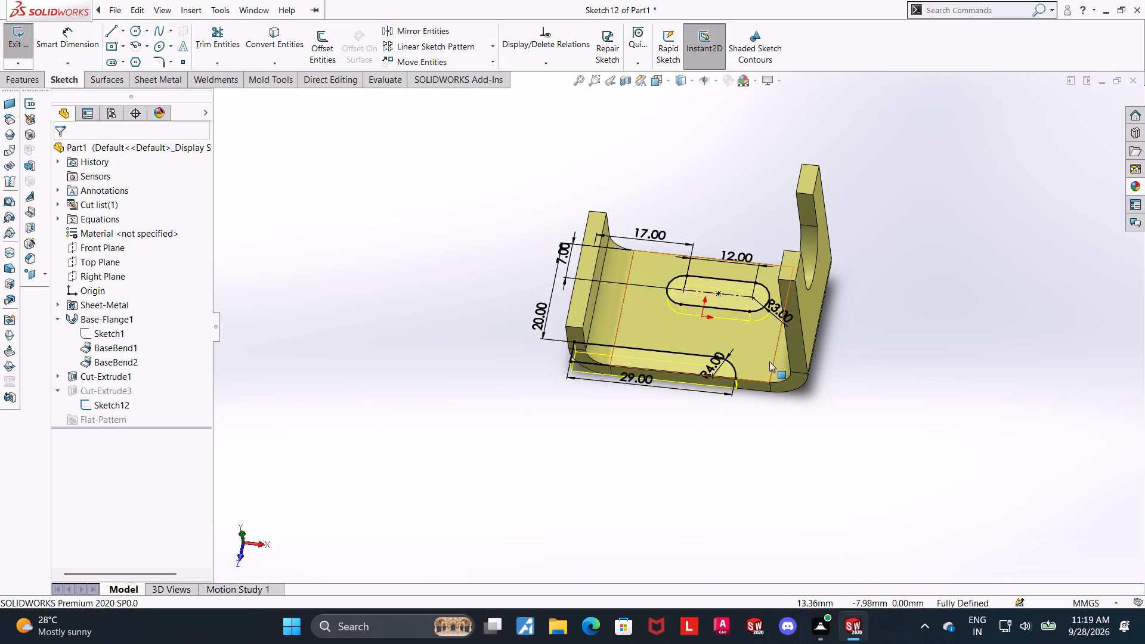
scroll(762, 360, down, 3)
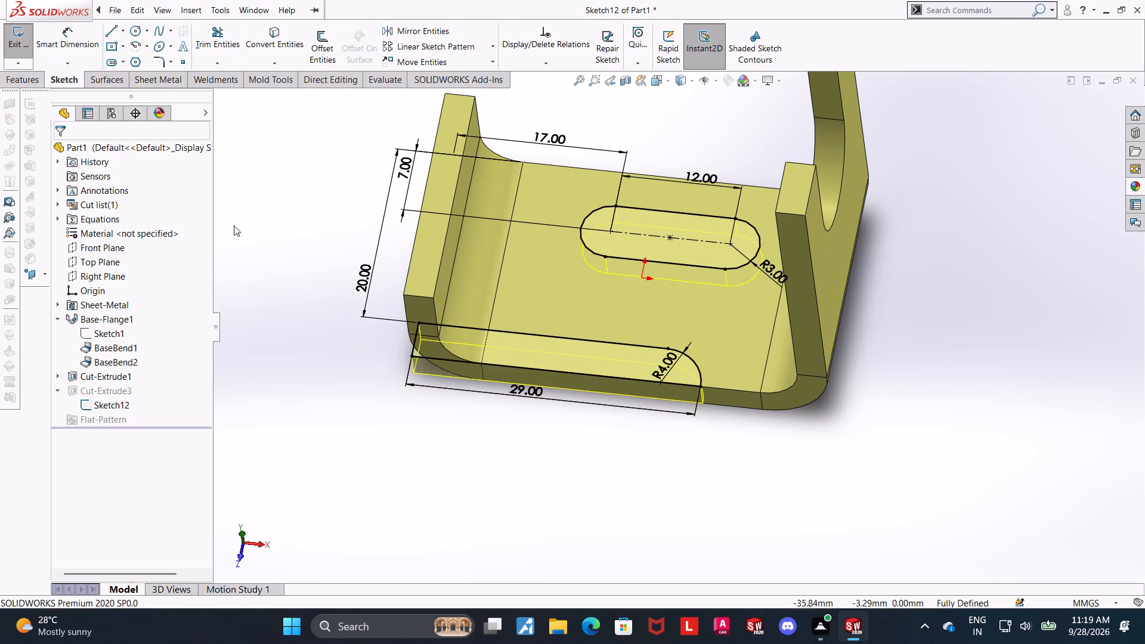
click(231, 39)
drag(446, 321, 688, 398)
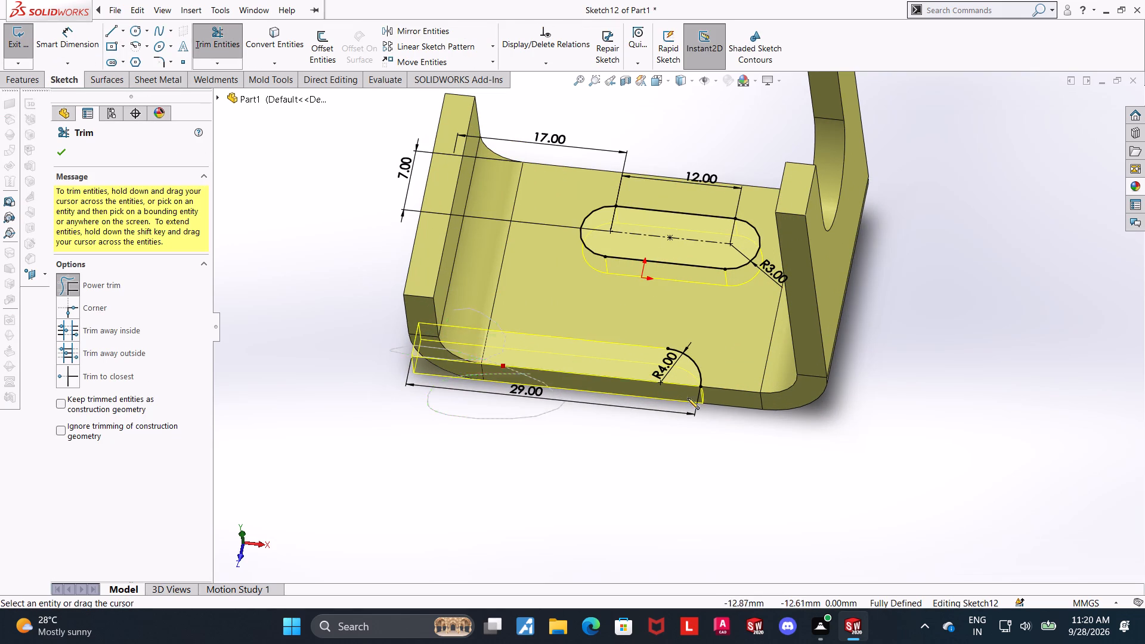
drag(688, 398, 538, 376)
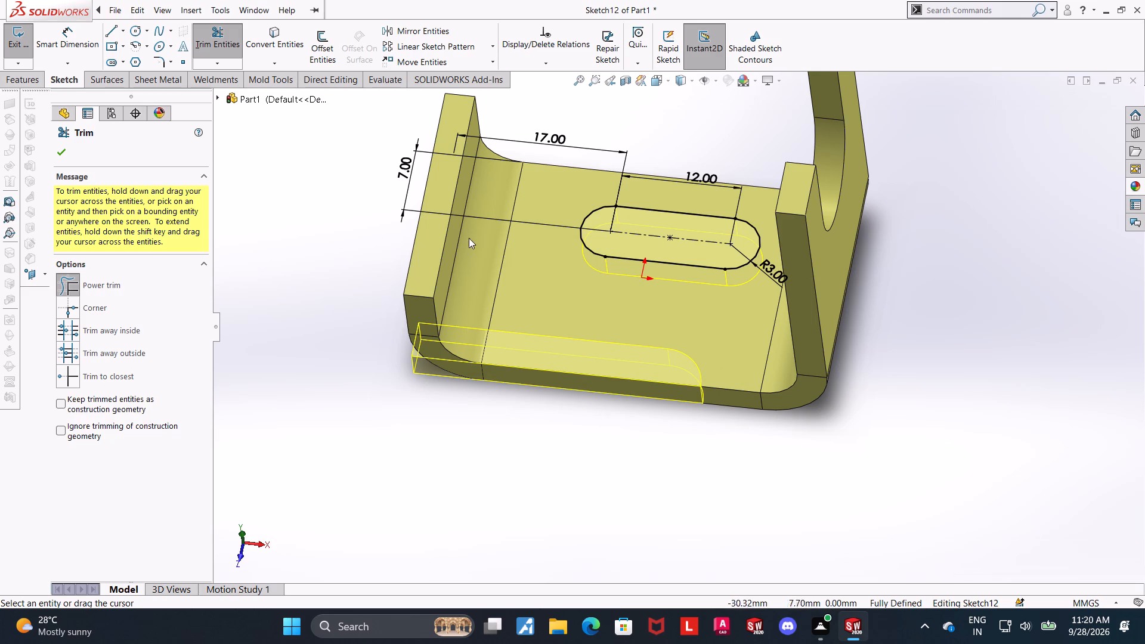
click(363, 281)
click(13, 38)
click(424, 403)
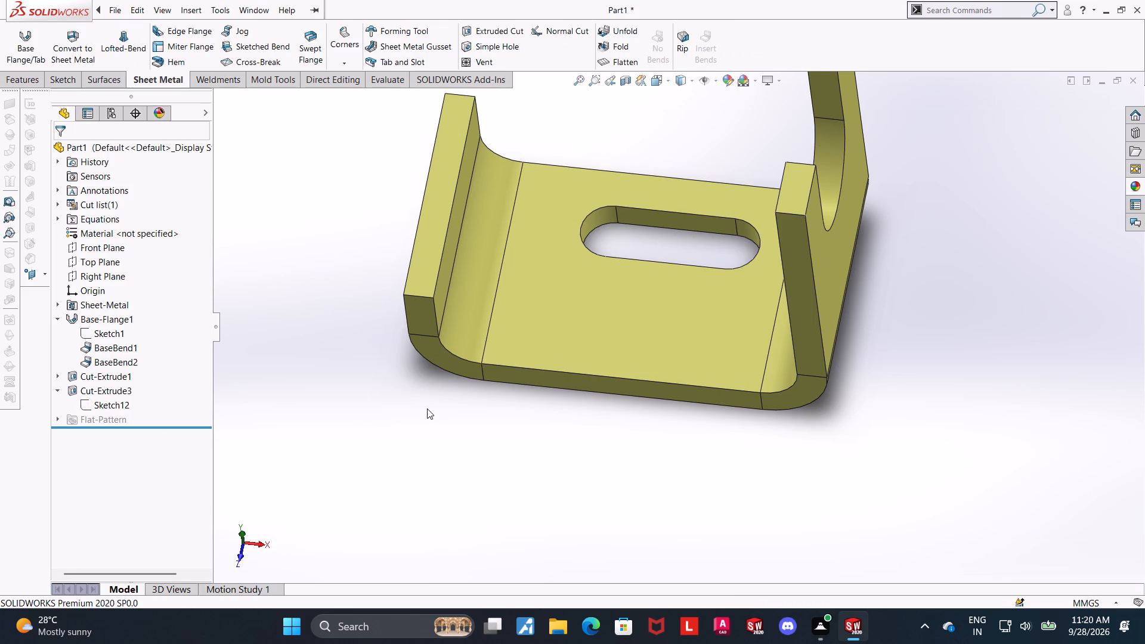
Start a new sketch on the base's inner face and orient the view normal to it.
click(624, 363)
click(676, 331)
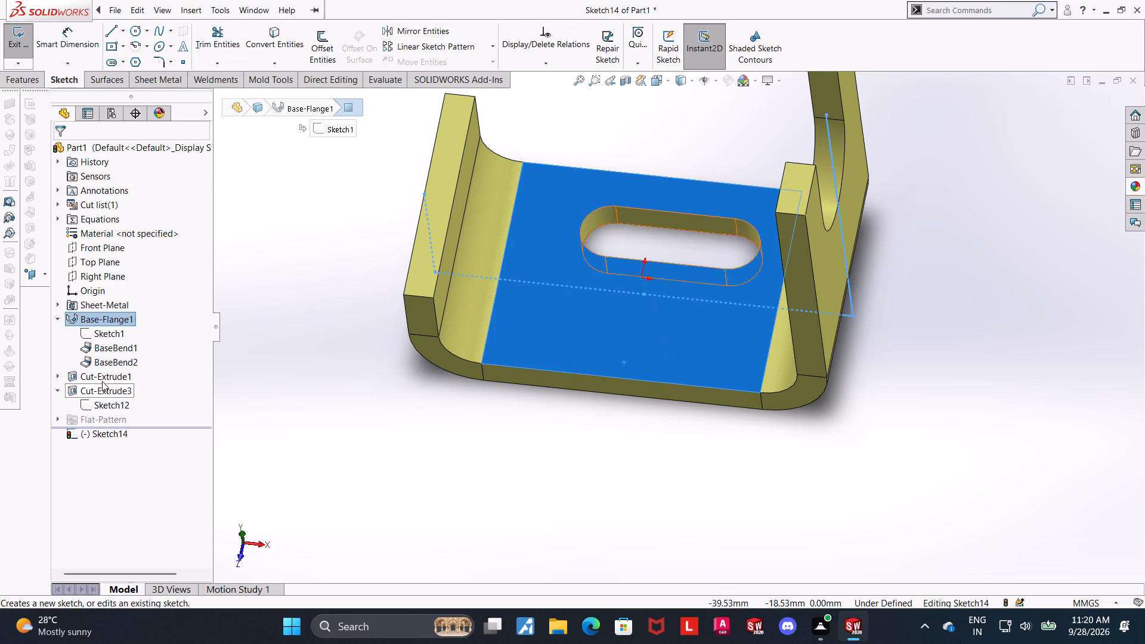
click(110, 432)
click(149, 419)
click(139, 416)
click(117, 435)
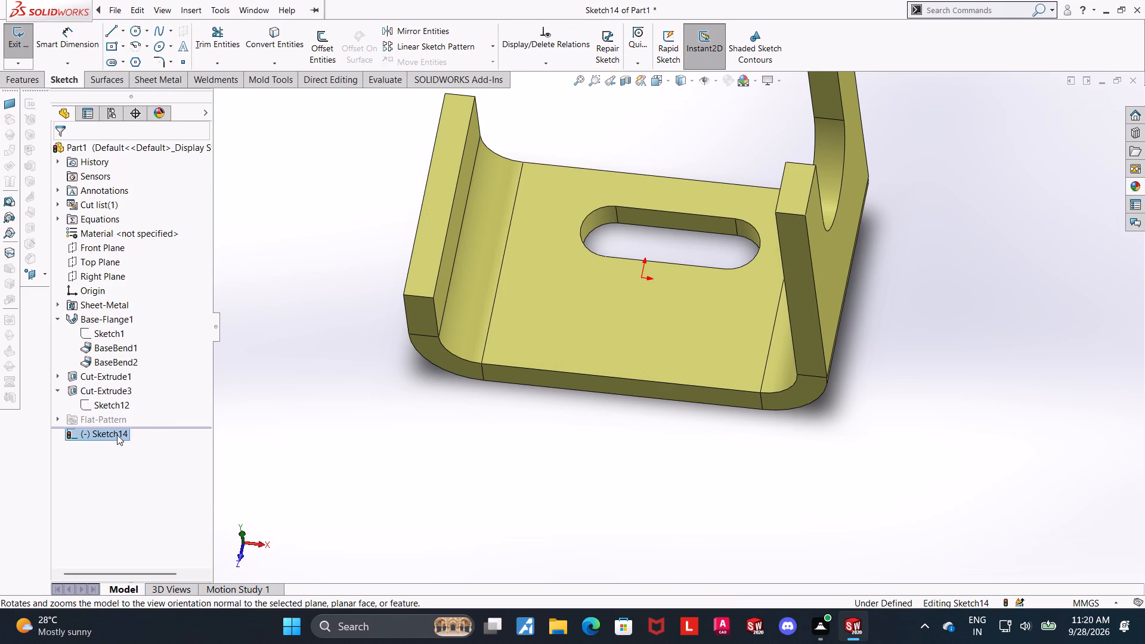
click(137, 420)
Sketch a horizontal line about 23 mm long from the short edge, continued by a 90° tangent arc of about 4 mm radius to the long edge.
click(113, 29)
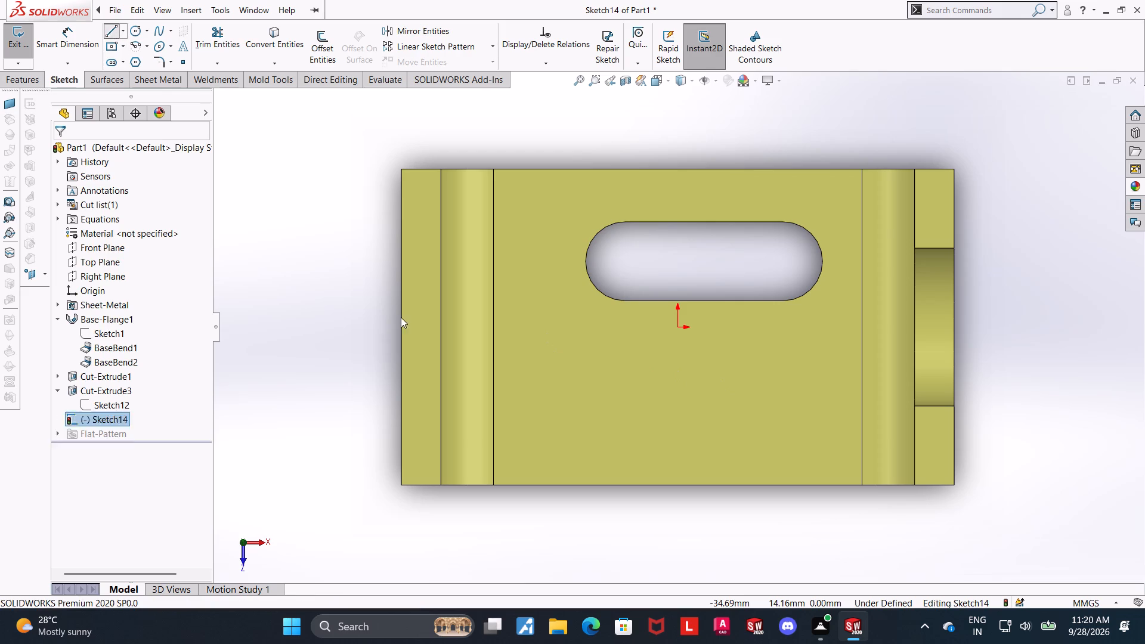
click(400, 433)
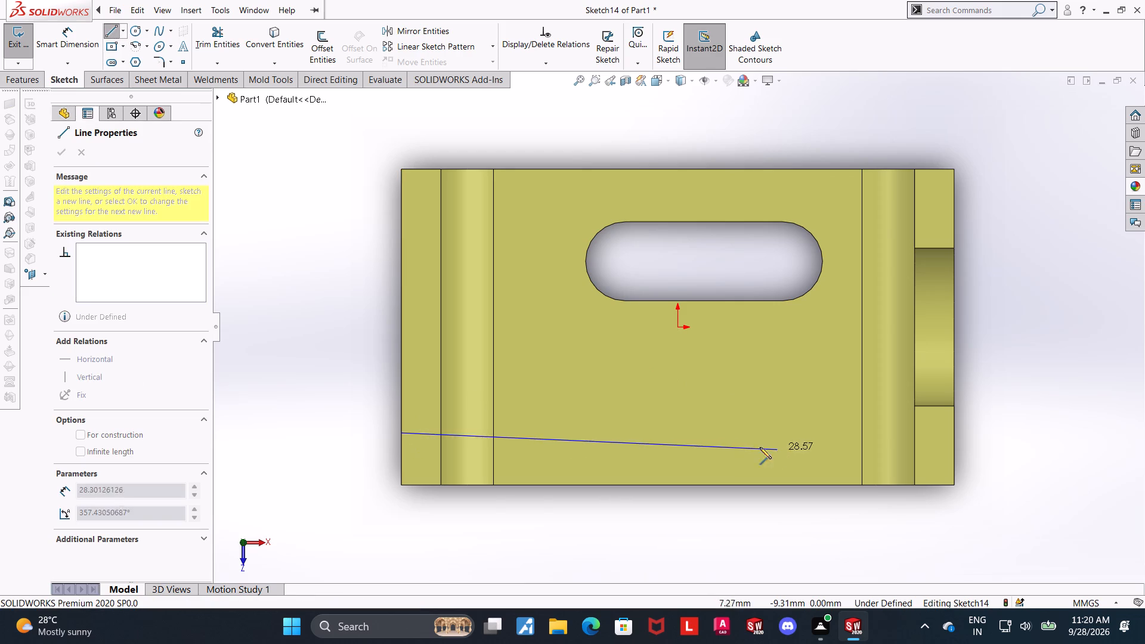
click(705, 433)
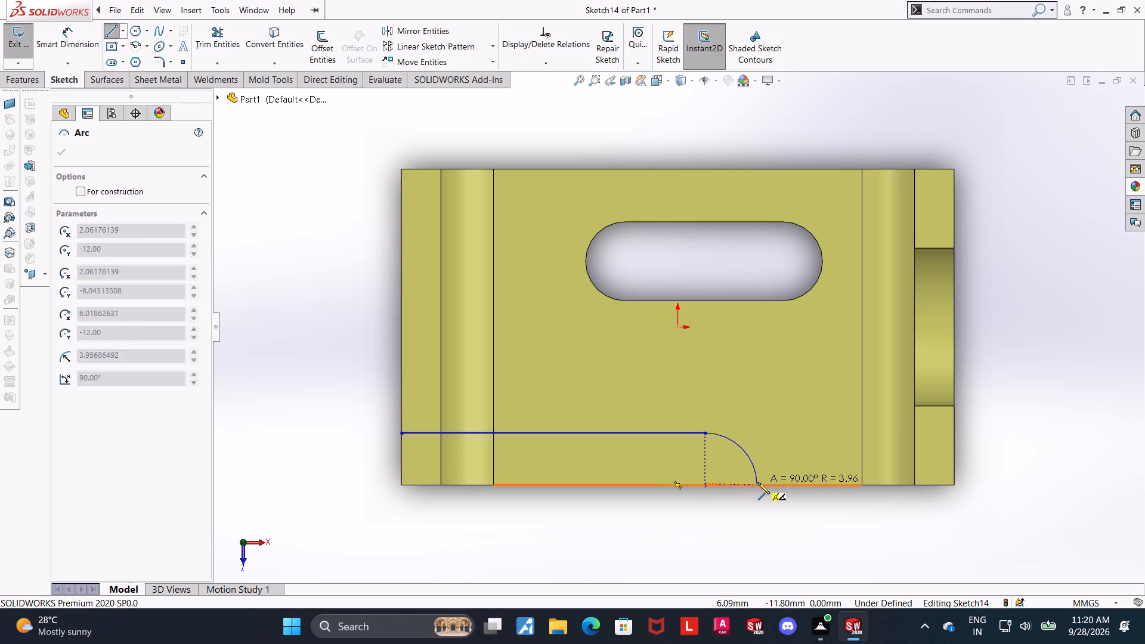
click(758, 482)
key(Escape)
key(Escape)
Dimension the tangent arc's radius as 4 mm.
click(79, 51)
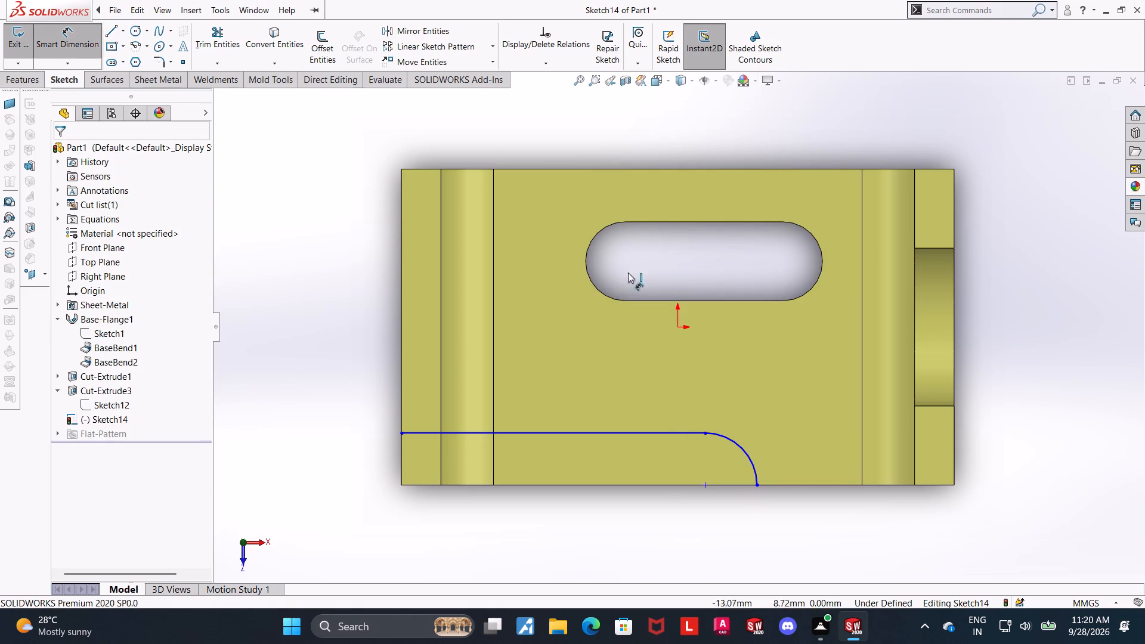
click(741, 445)
click(731, 461)
key(4)
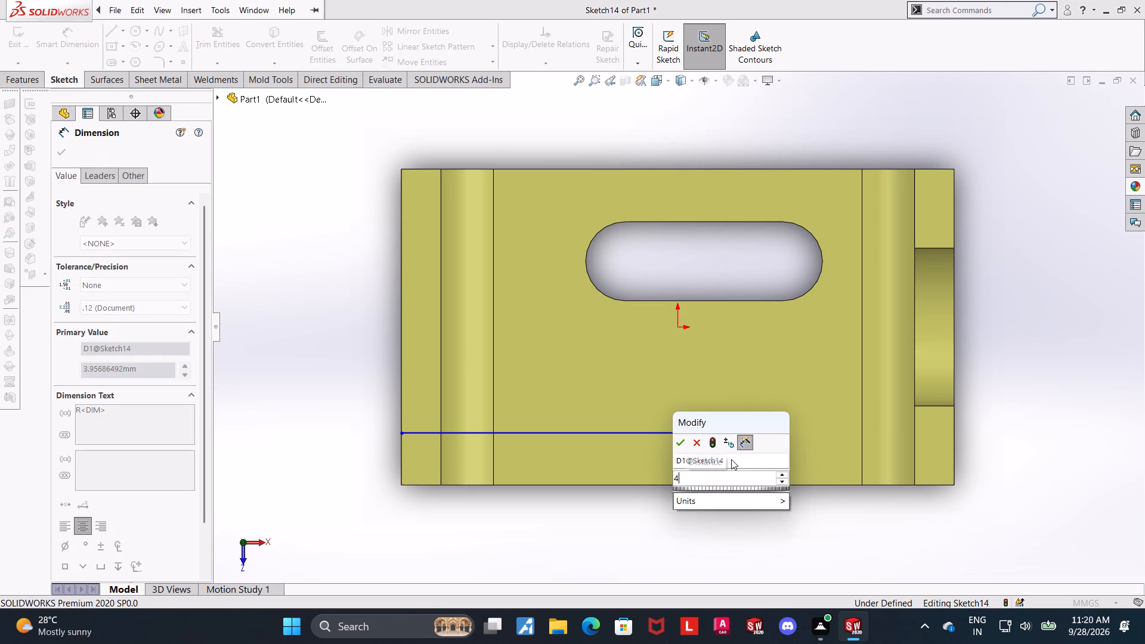
key(Return)
key(Escape)
key(Escape)
Dimension the distance from the short edge to the arc's end on the long edge as 29 mm.
click(65, 35)
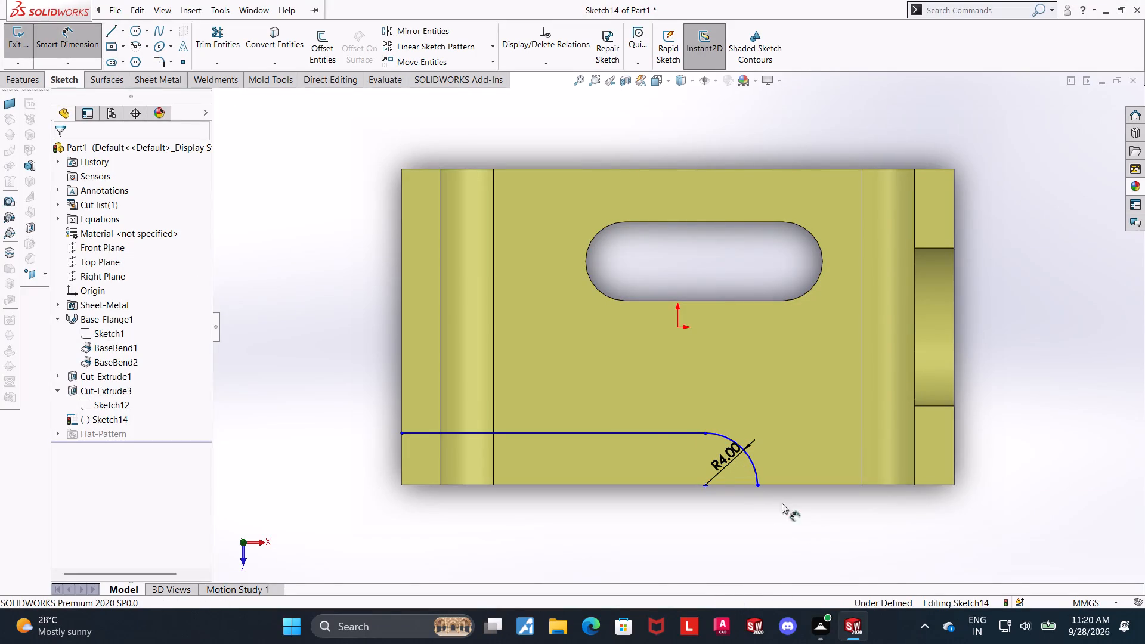
click(757, 488)
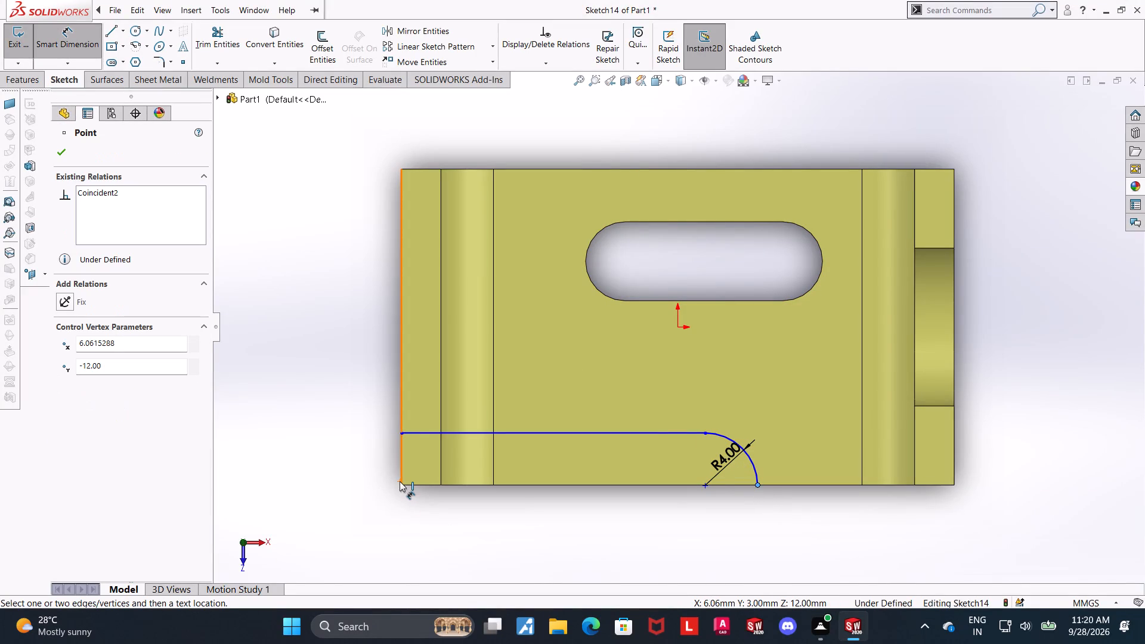
click(400, 481)
click(431, 521)
text(29)
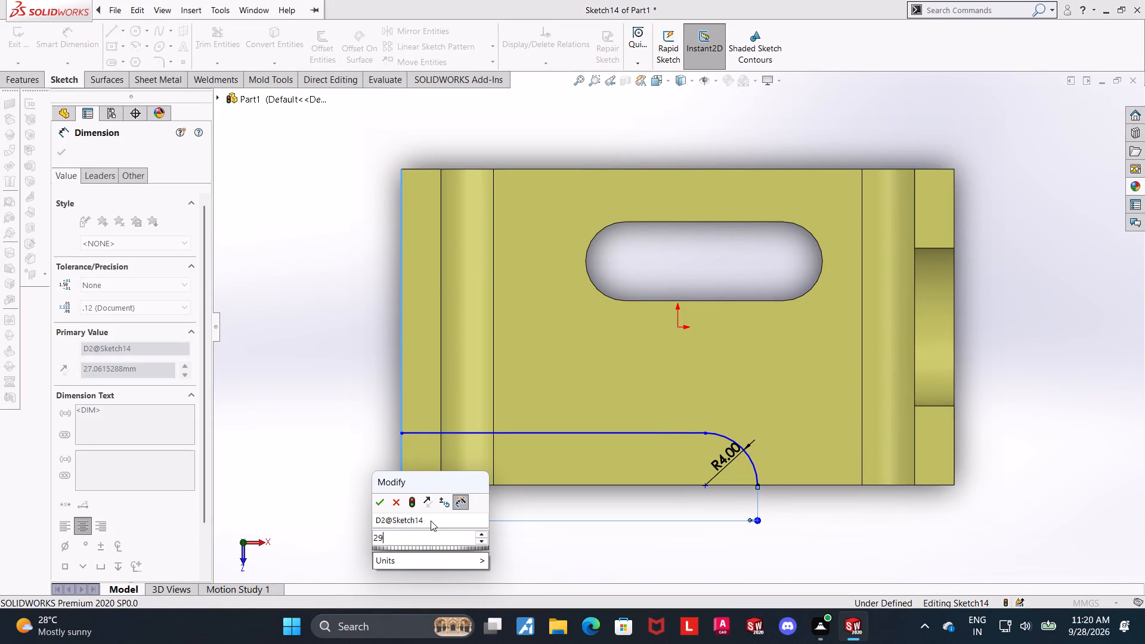
key(Return)
key(Escape)
key(Escape)
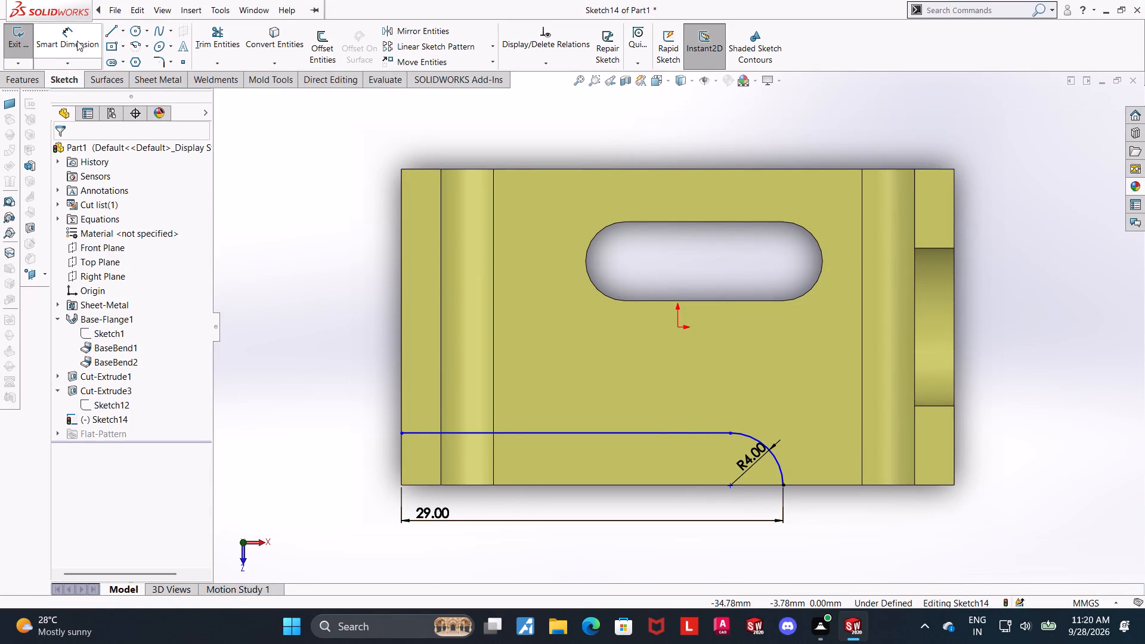
Dimension the distance from the horizontal sketch line to the base's opposite long edge as 20 mm.
click(81, 39)
click(490, 431)
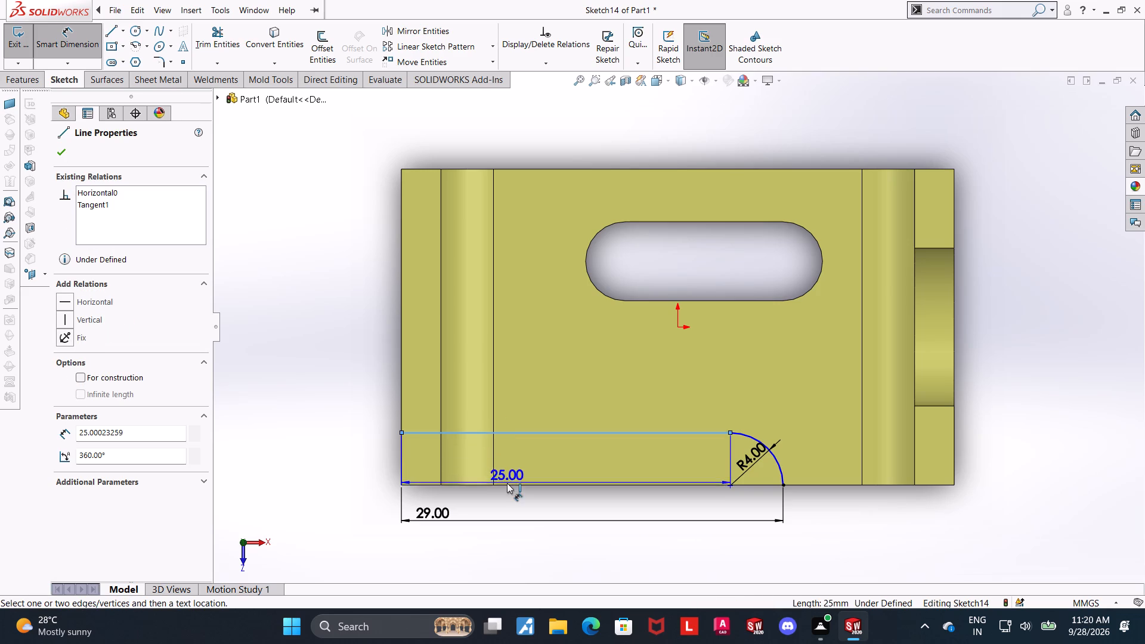
click(499, 170)
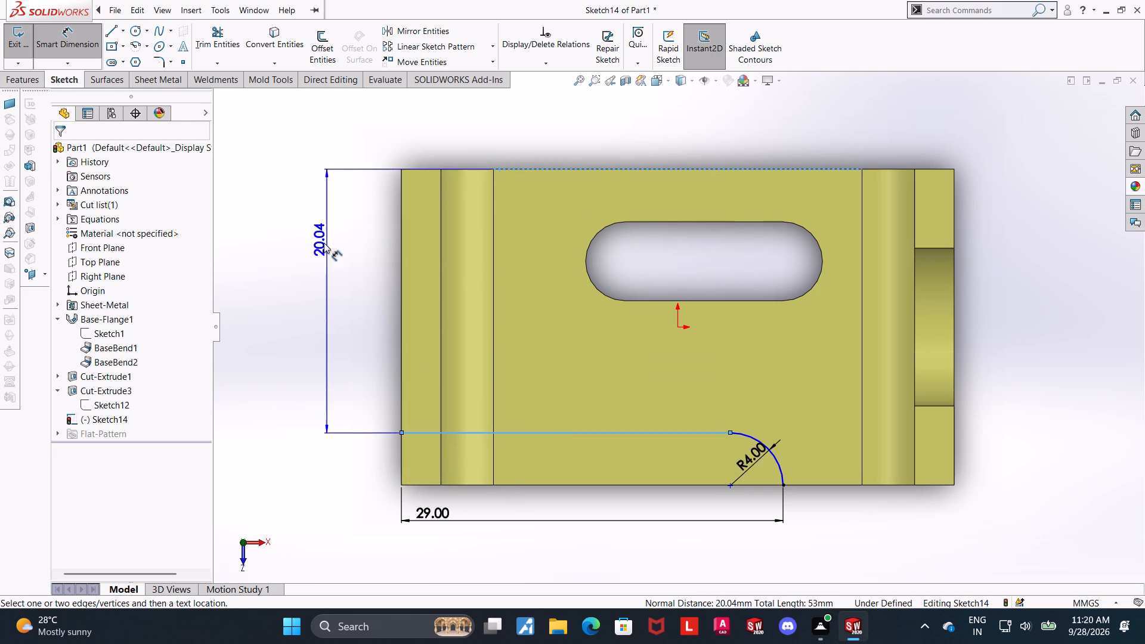
click(325, 243)
text(20)
key(Return)
key(Escape)
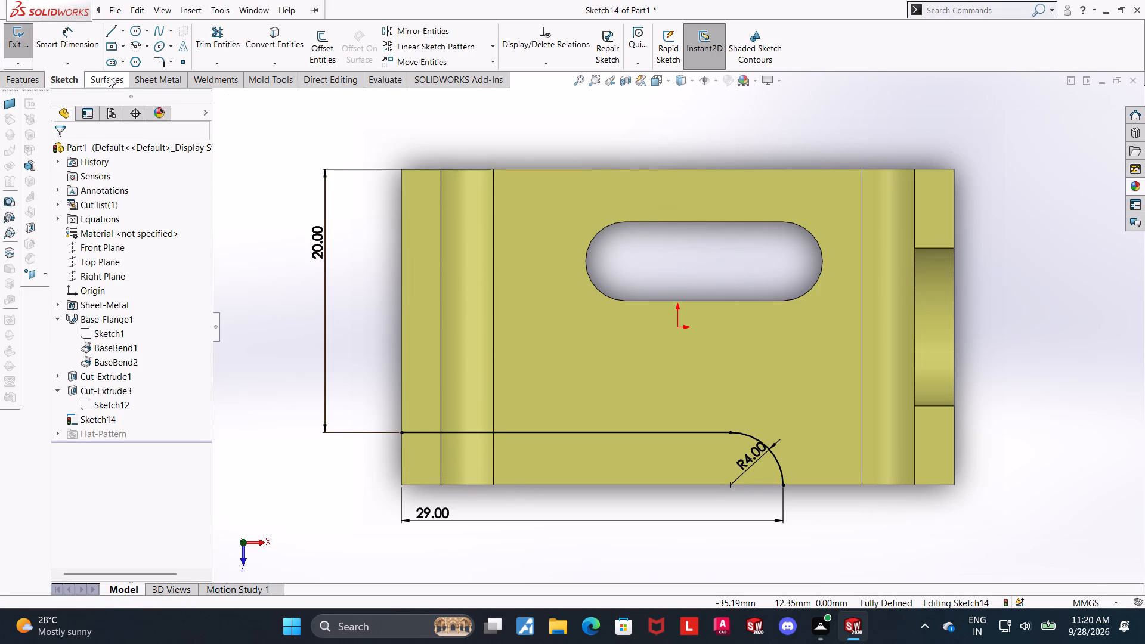
Close the cut-out profile with a 4 mm line along the short edge and a 29 mm line along the long edge.
click(120, 33)
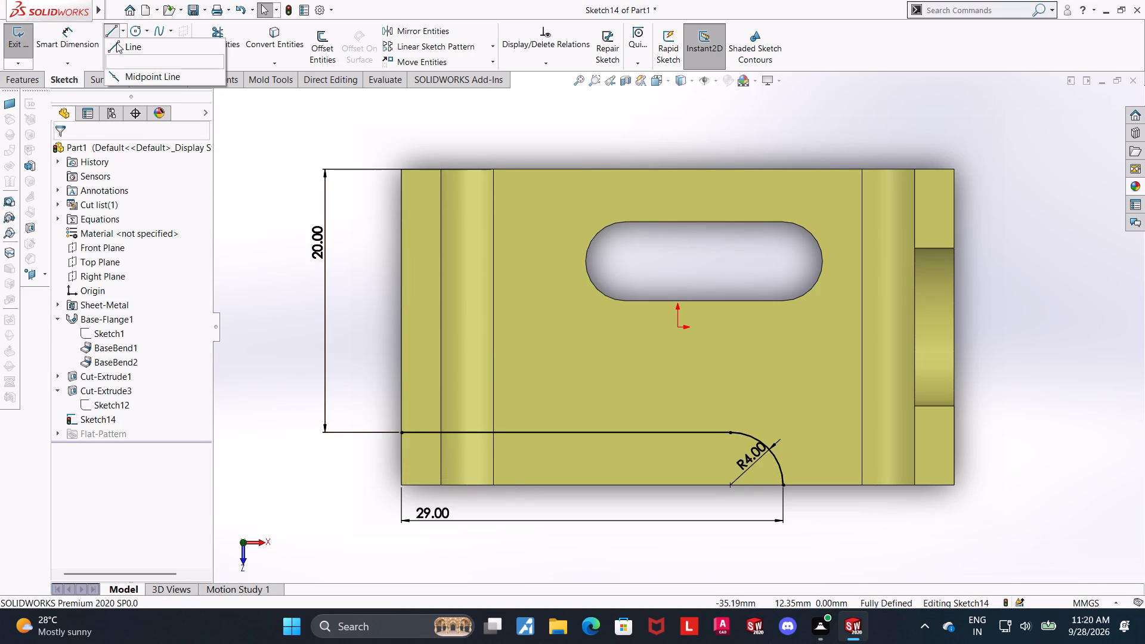
click(125, 46)
click(404, 432)
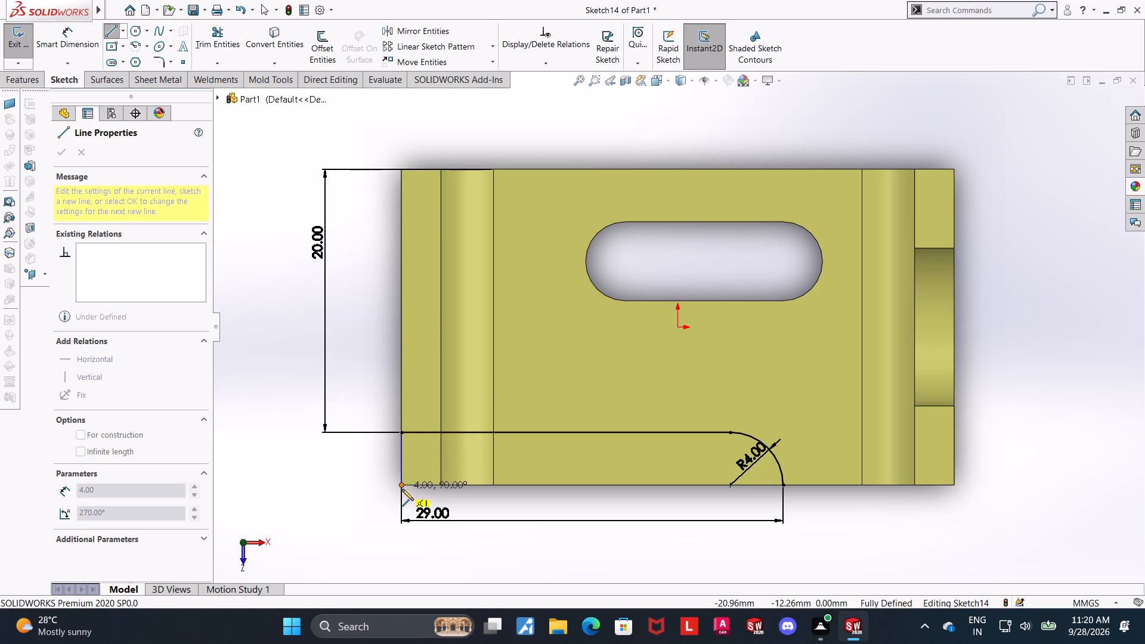
click(402, 485)
click(780, 485)
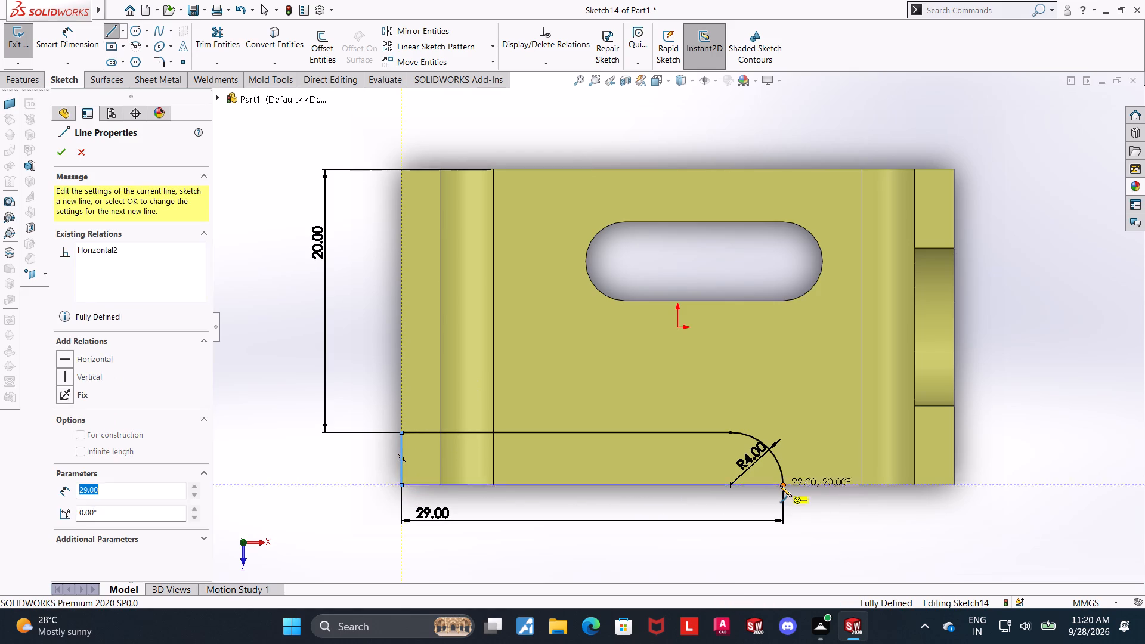
key(Escape)
key(Escape)
key(Escape)
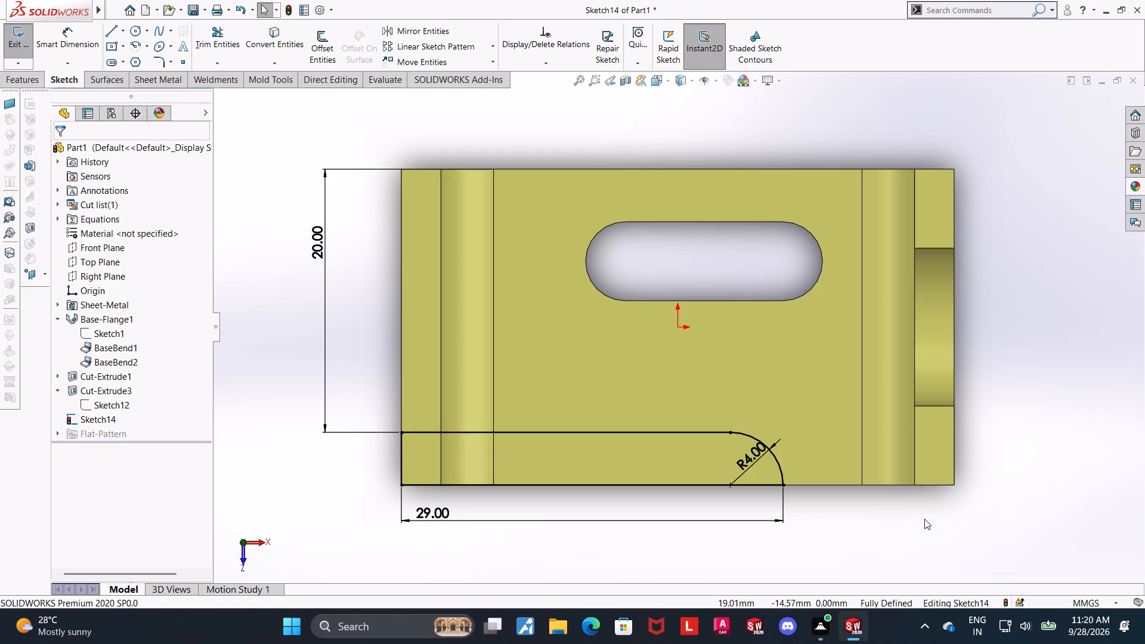
Exit the sketch and cut-extrude the closed corner profile with the Through All - Both end condition, as a normal cut.
scroll(1080, 272, up, 2)
click(10, 47)
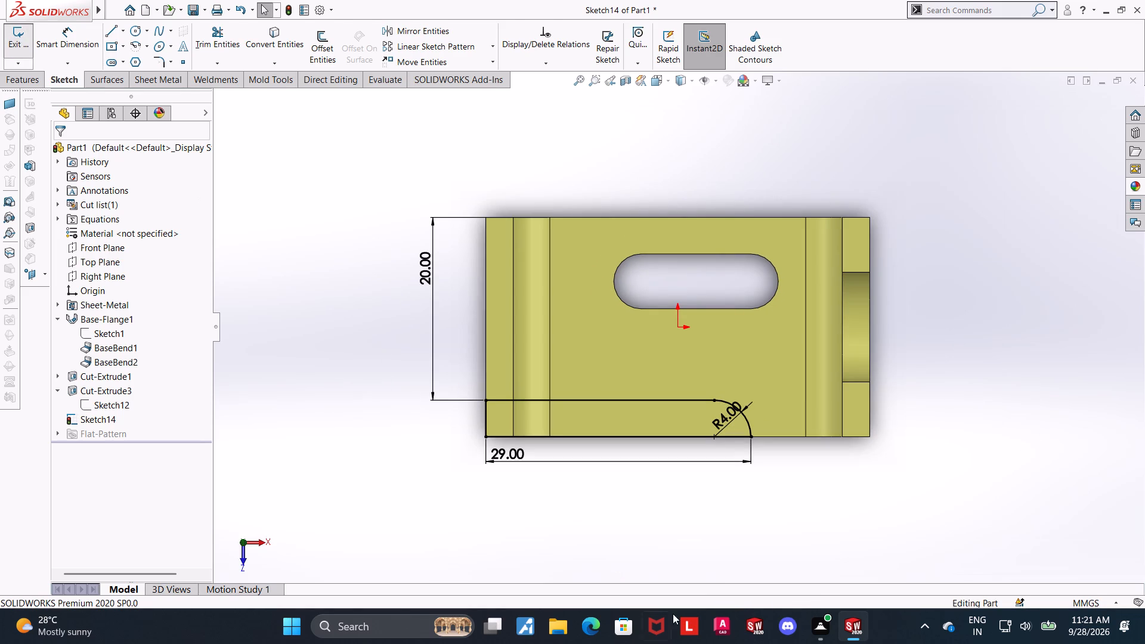
scroll(697, 506, up, 1)
middle_drag(700, 475, 682, 395)
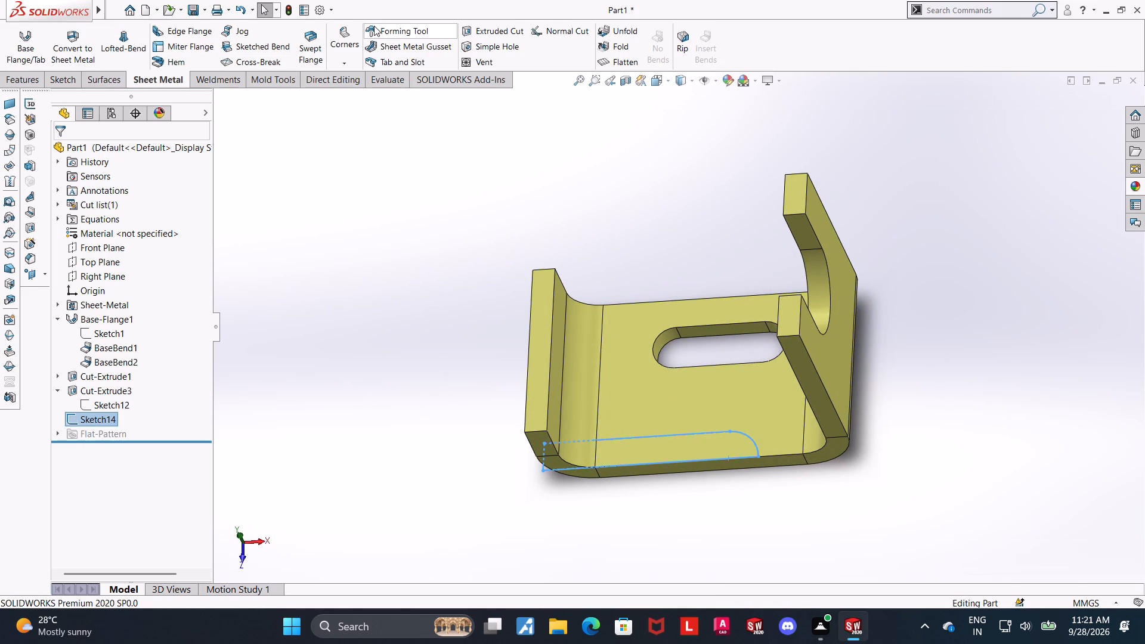
click(466, 28)
scroll(381, 222, up, 1)
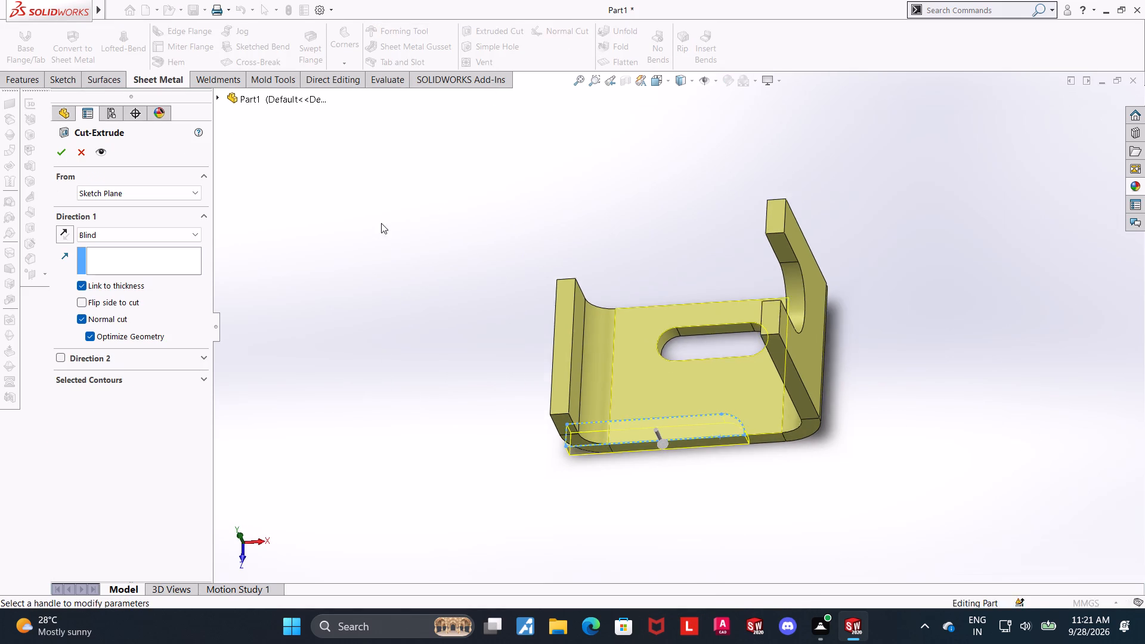
middle_drag(374, 223, 346, 187)
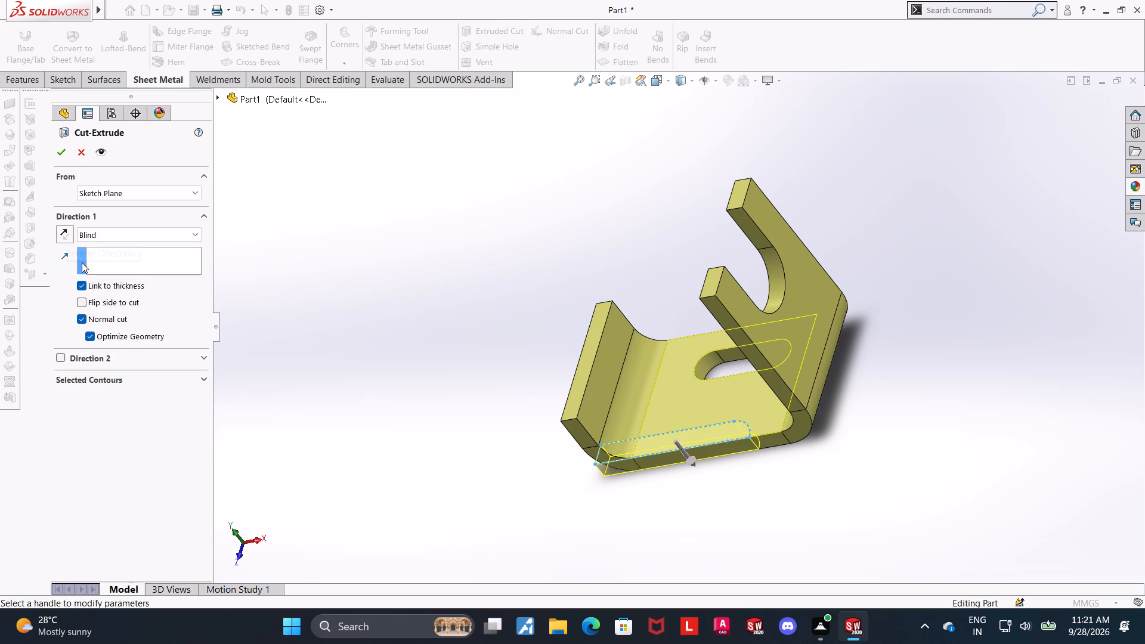
click(103, 233)
click(113, 265)
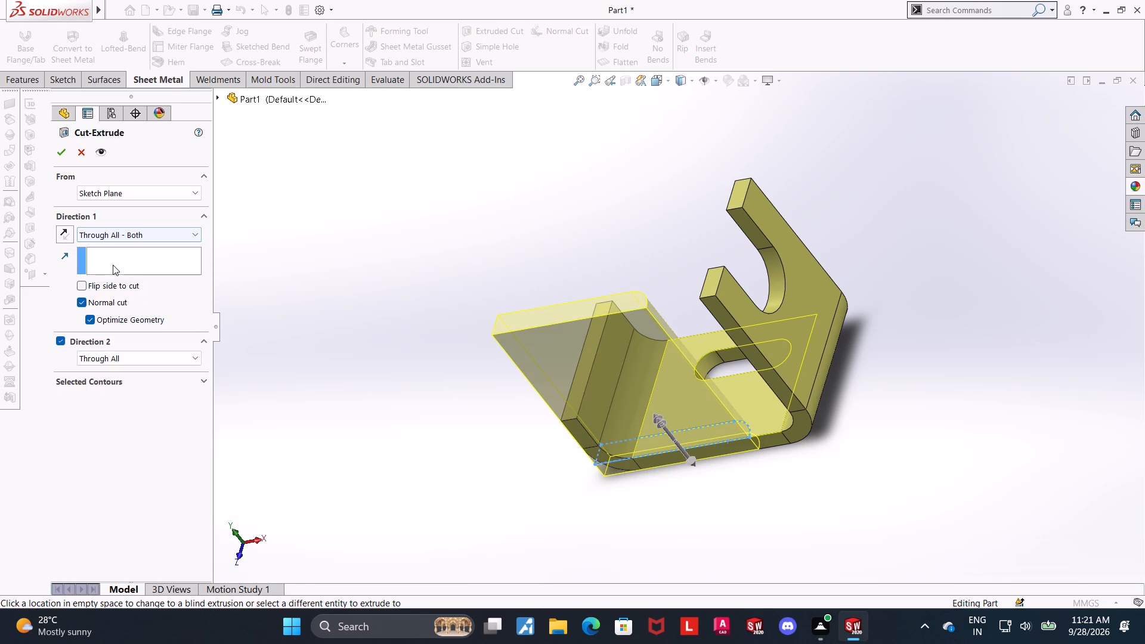
click(62, 148)
click(405, 436)
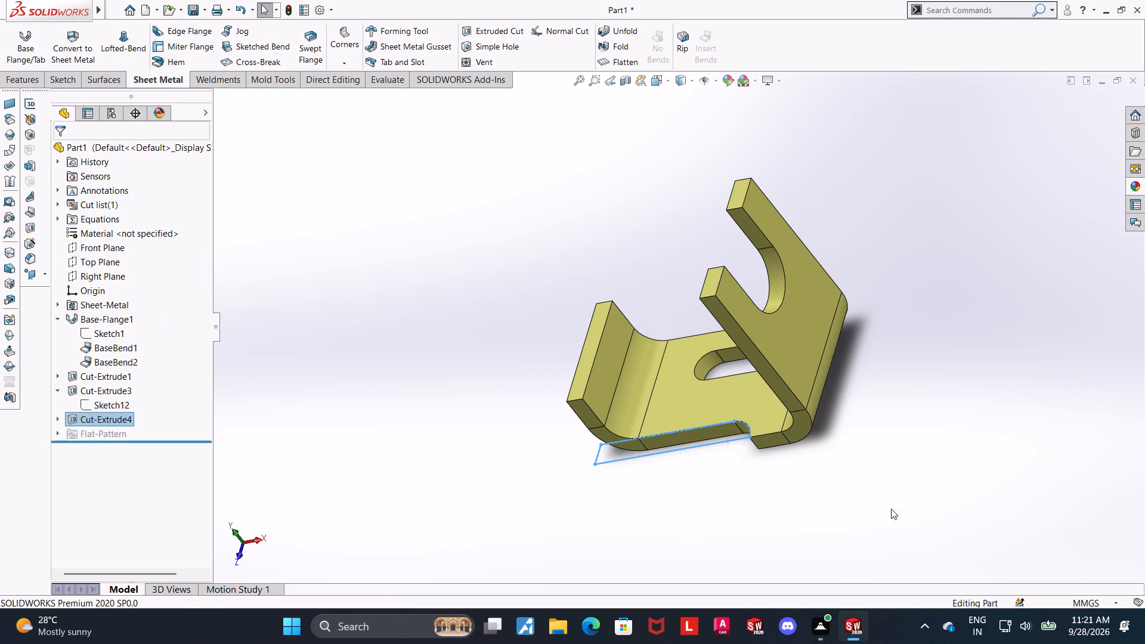
Examine the bracket's edge cut-out, bends and slots from several sides.
scroll(1042, 463, down, 2)
middle_drag(827, 412, 840, 429)
scroll(180, 433, up, 2)
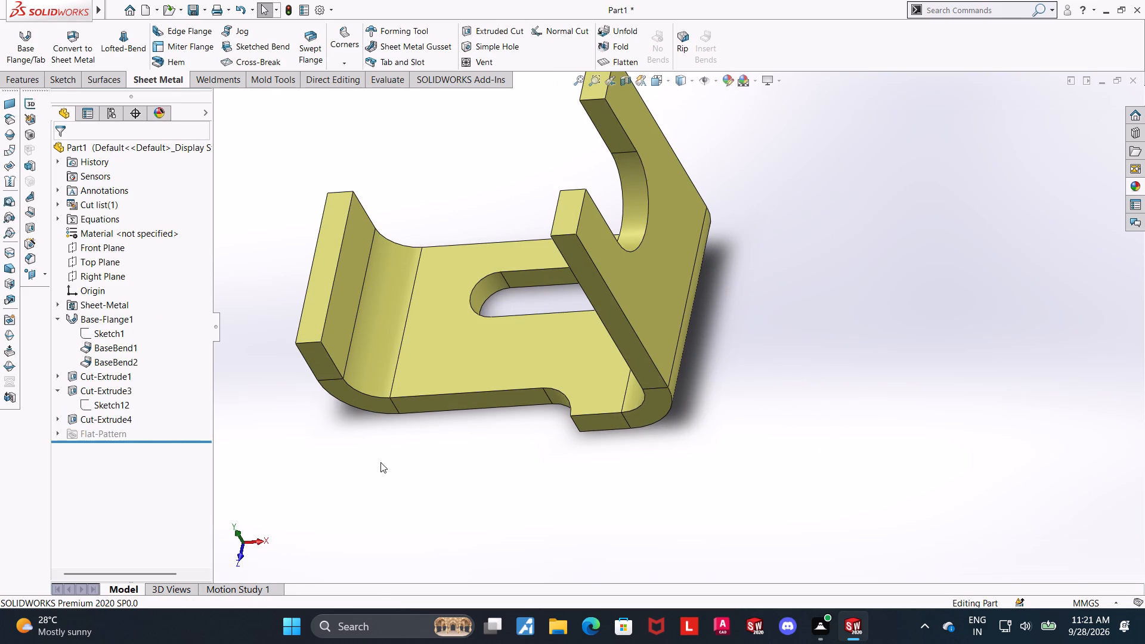
scroll(480, 419, up, 3)
scroll(496, 391, down, 3)
click(664, 449)
scroll(645, 390, up, 1)
middle_drag(661, 405, 692, 428)
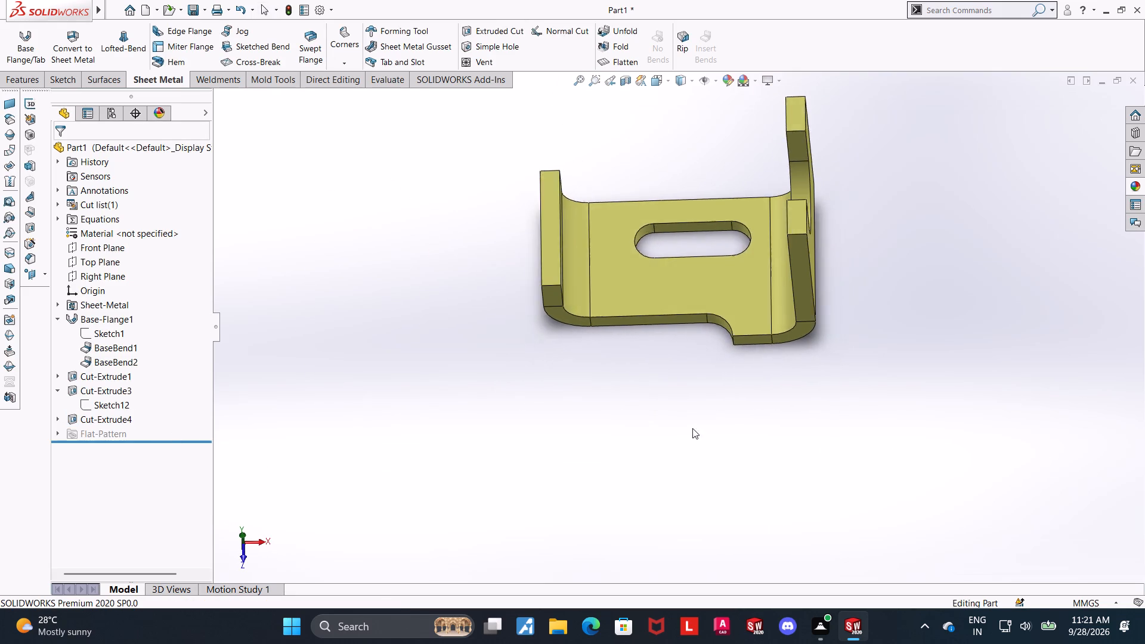
middle_drag(692, 428, 689, 427)
scroll(696, 429, up, 1)
scroll(698, 307, down, 4)
middle_drag(645, 392, 796, 416)
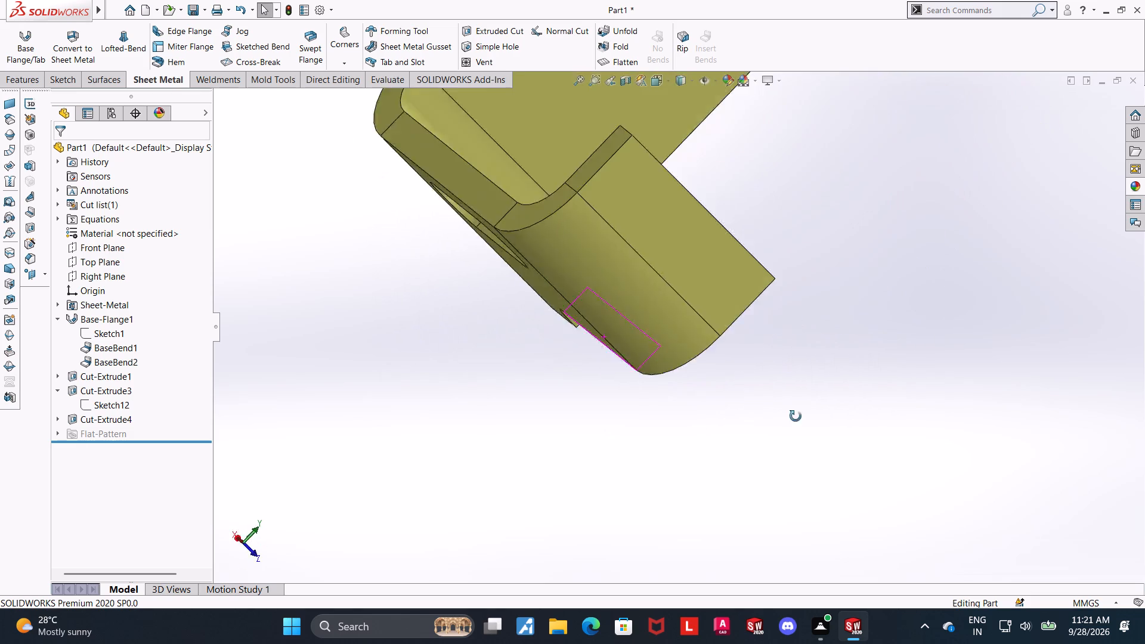
middle_drag(796, 416, 688, 444)
click(812, 395)
scroll(812, 376, up, 5)
scroll(754, 184, down, 3)
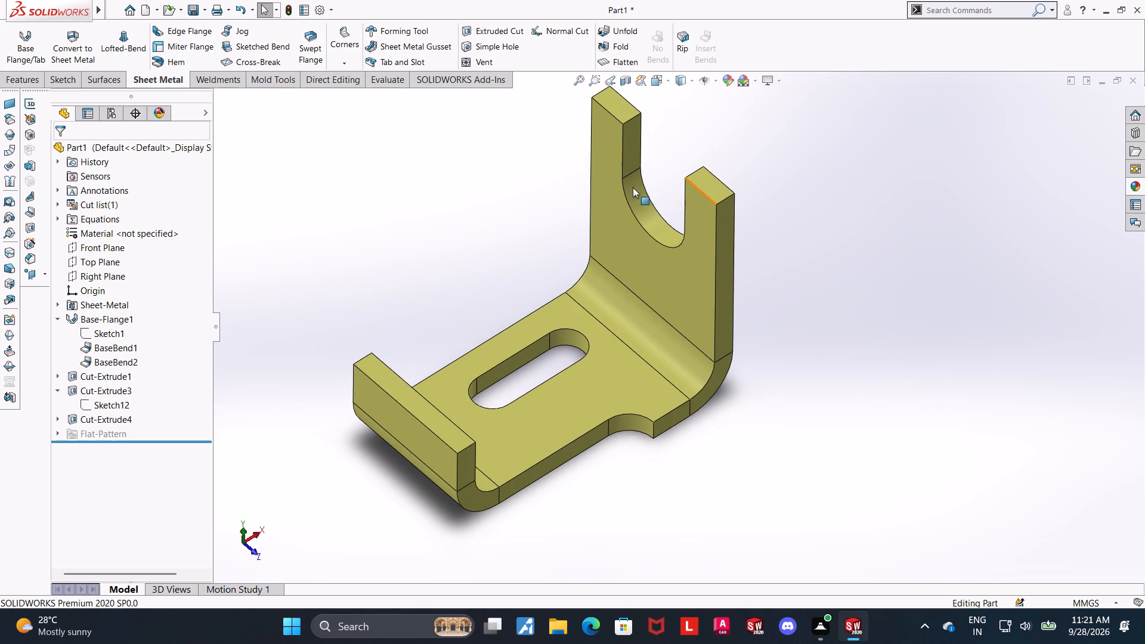
middle_drag(577, 342, 830, 453)
scroll(619, 304, down, 1)
middle_drag(612, 307, 560, 481)
scroll(719, 354, up, 4)
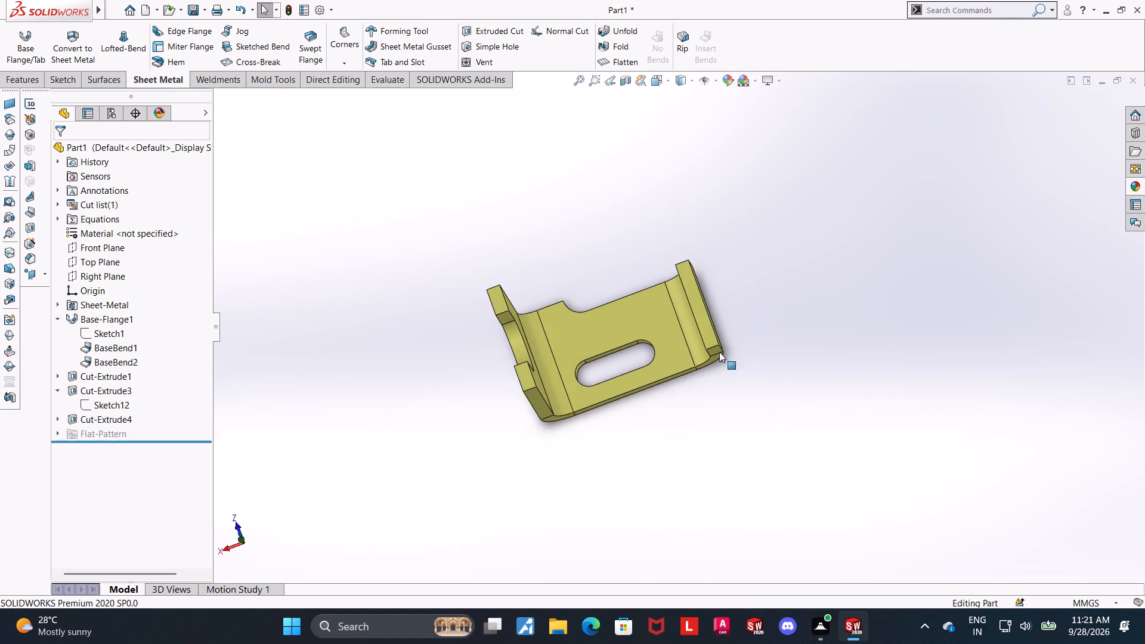
middle_drag(716, 324, 700, 361)
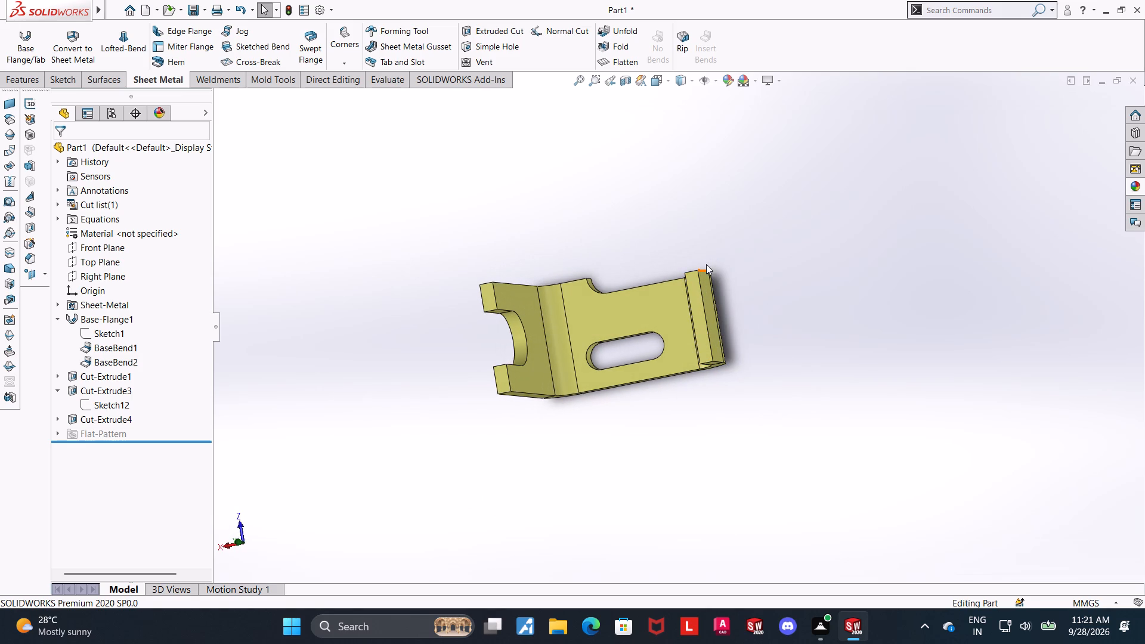
Flatten the sheet metal bracket and orient the view normal to the flat pattern.
click(633, 66)
scroll(709, 278, down, 1)
middle_drag(706, 290, 639, 294)
click(658, 83)
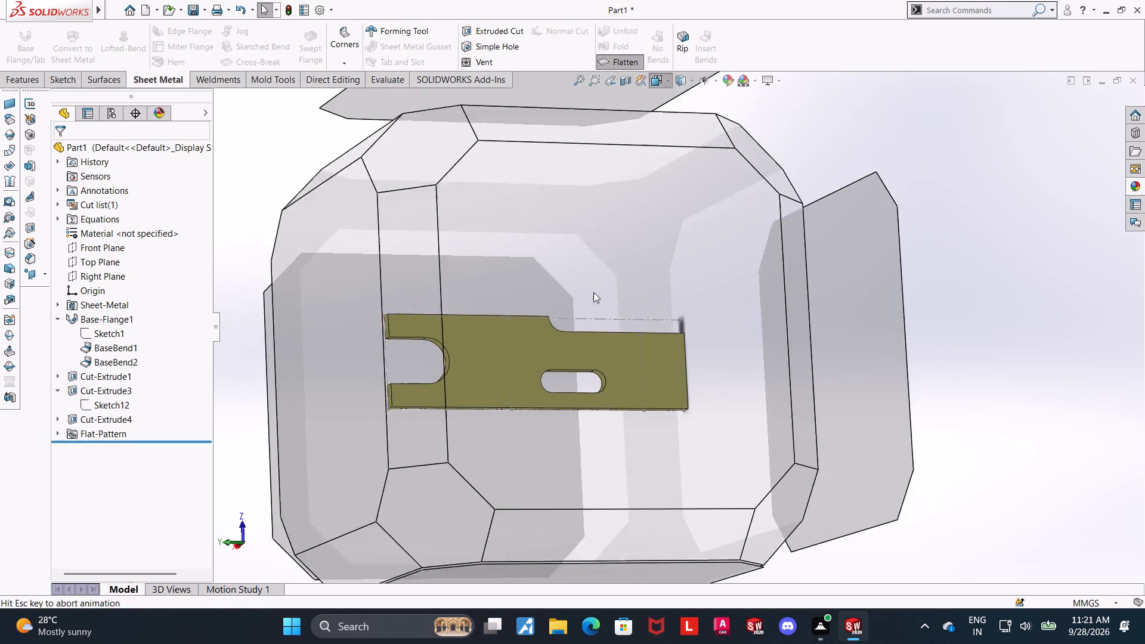
click(588, 365)
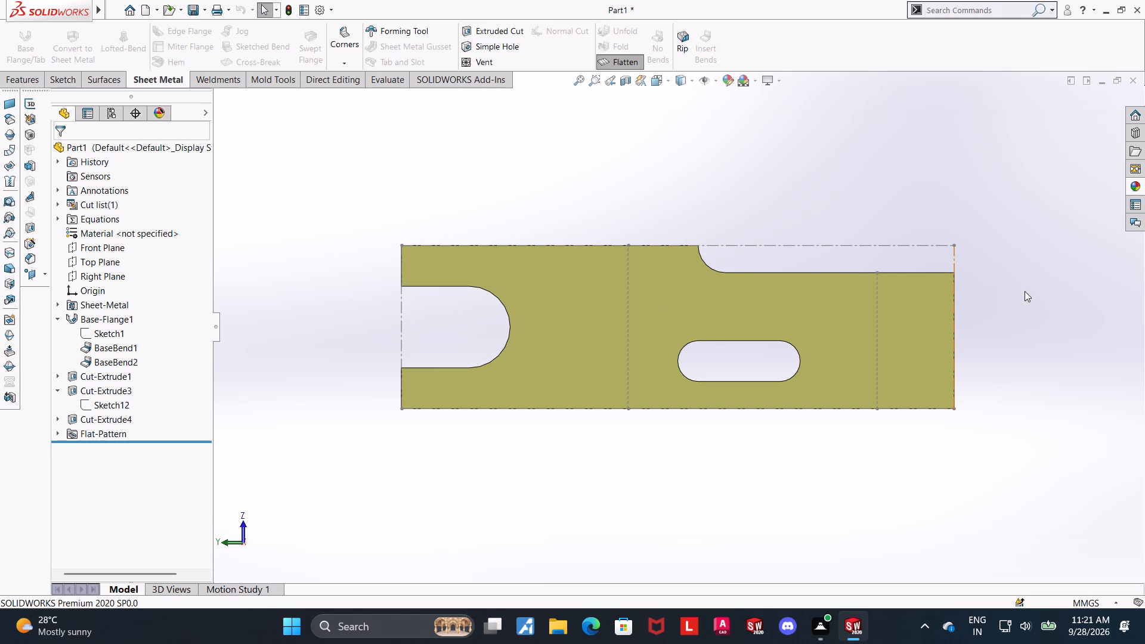
scroll(1025, 291, up, 1)
scroll(688, 268, down, 1)
click(1040, 338)
Start a DXF/DWG export of the flat-pattern face to Downloads as a Dwg file named "slotted sheet metal anchor flange".
right_click(657, 340)
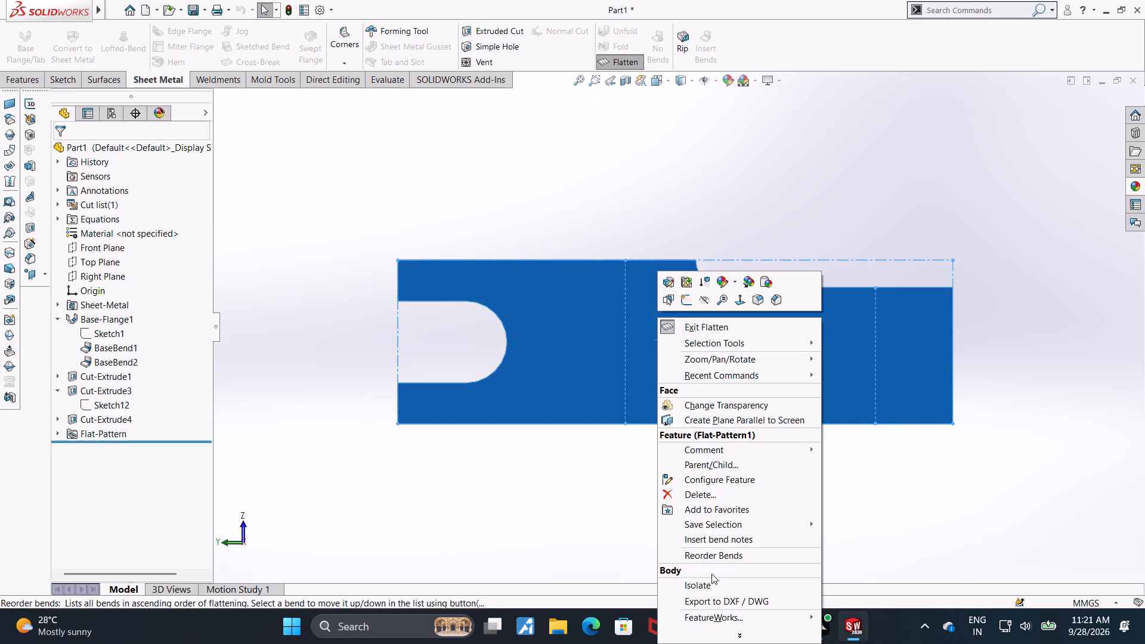
click(714, 597)
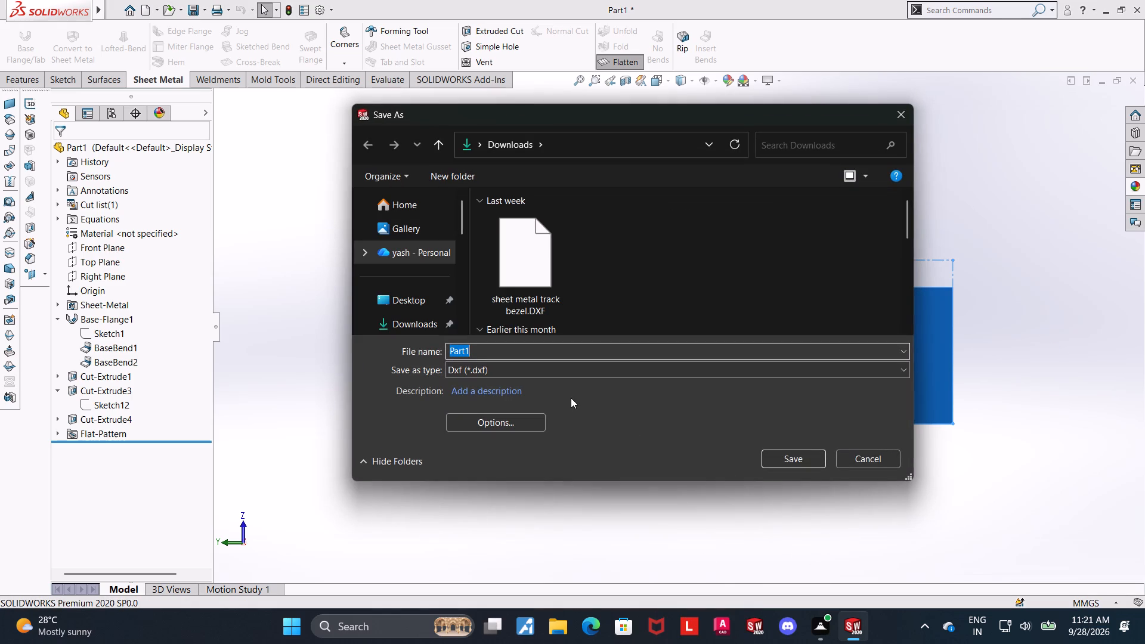
key(BackSpace)
text(slotted sheety)
key(space)
key(BackSpace)
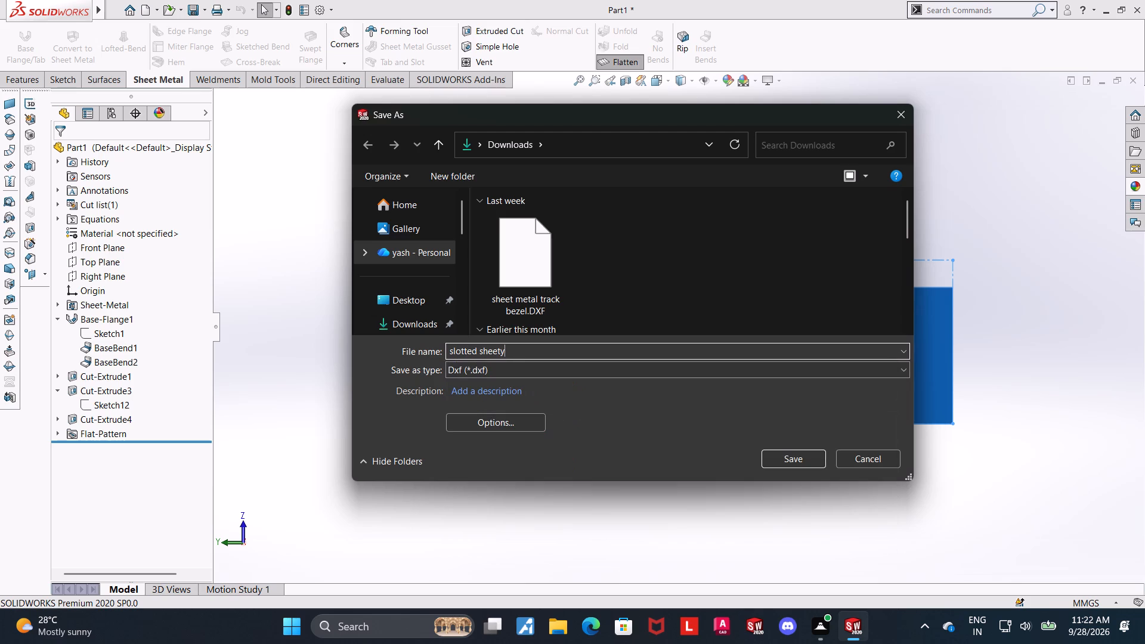
key(BackSpace)
key(t)
key(BackSpace)
key(space)
text(metal anchor flange)
key(space)
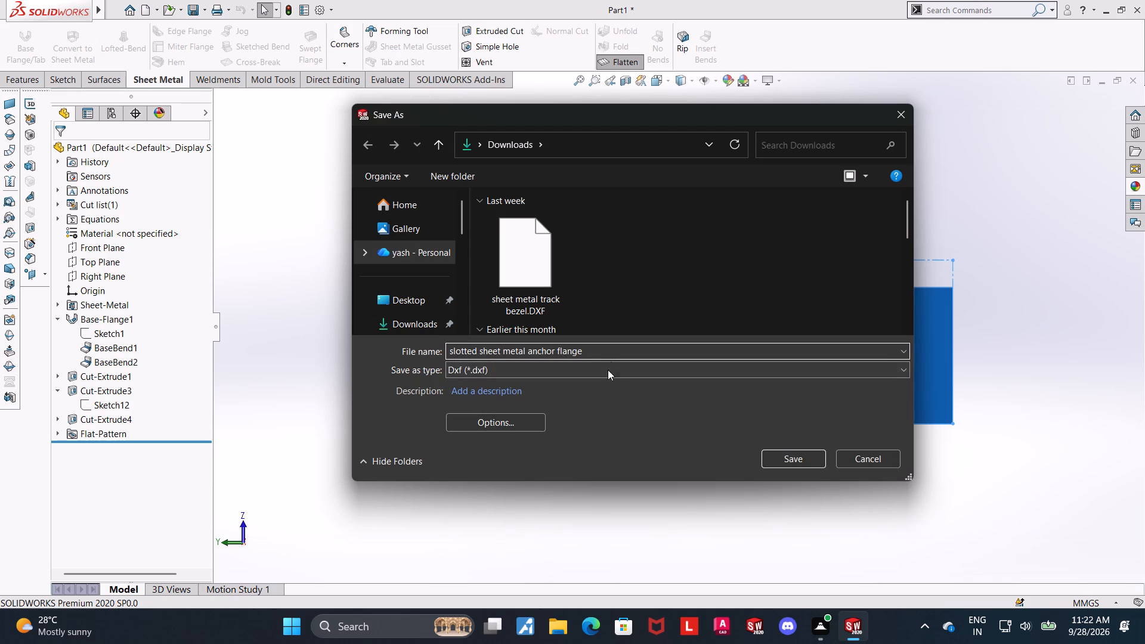
click(608, 370)
click(583, 408)
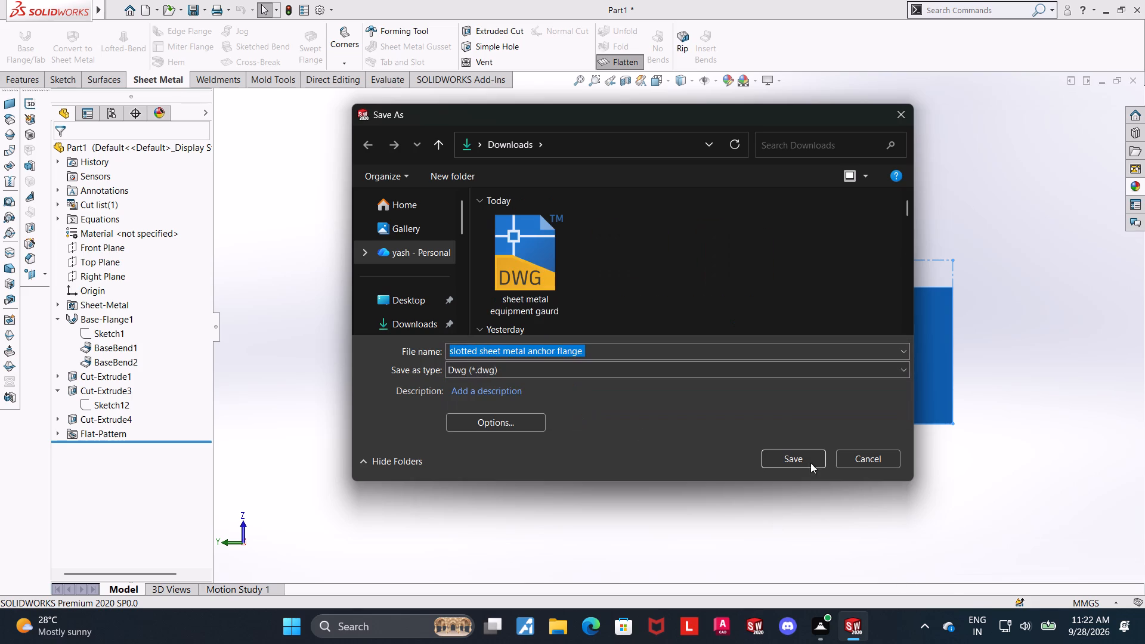
click(797, 452)
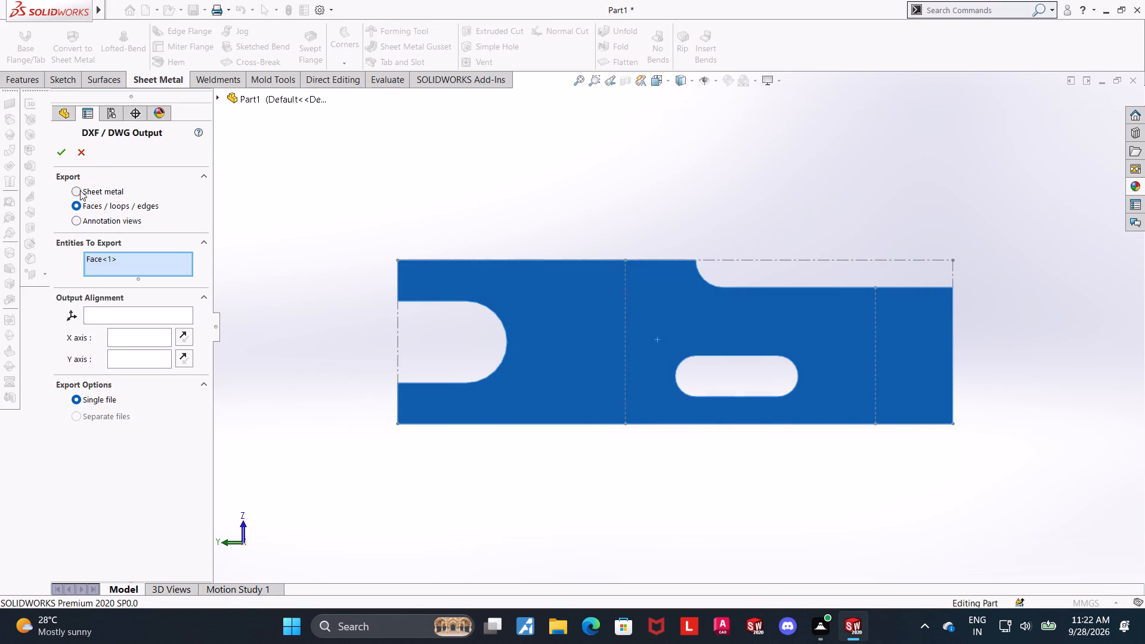
Export as sheet metal with geometry, hidden edges, bend lines, sketches and bounding box included, and save the cleanup preview's drawing.
click(80, 190)
click(79, 273)
click(81, 281)
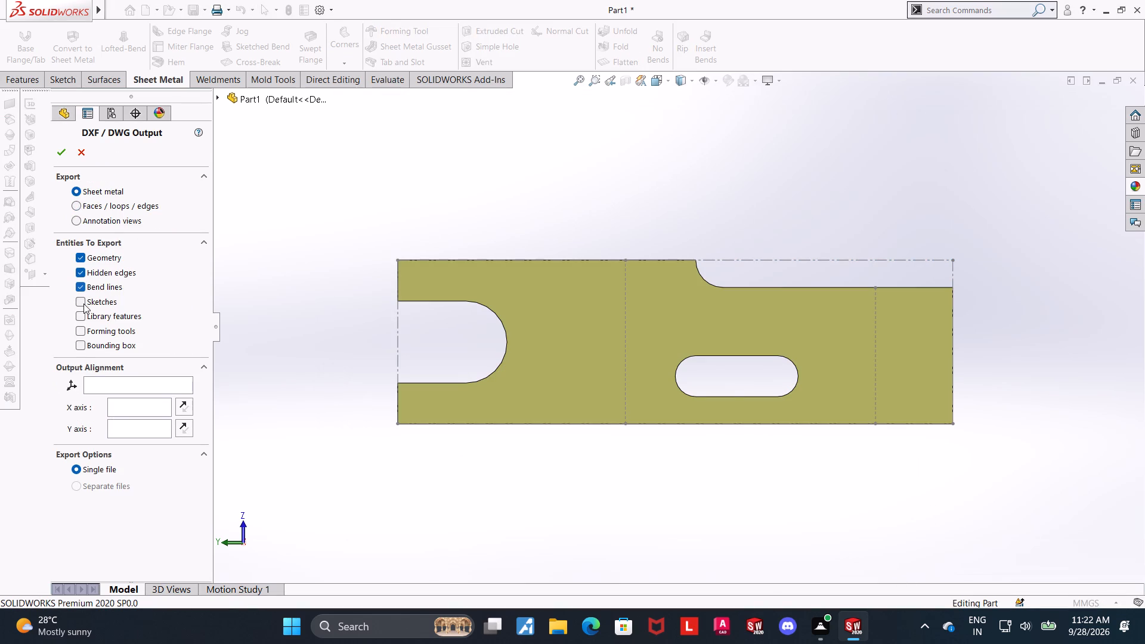
click(83, 301)
click(83, 347)
click(58, 157)
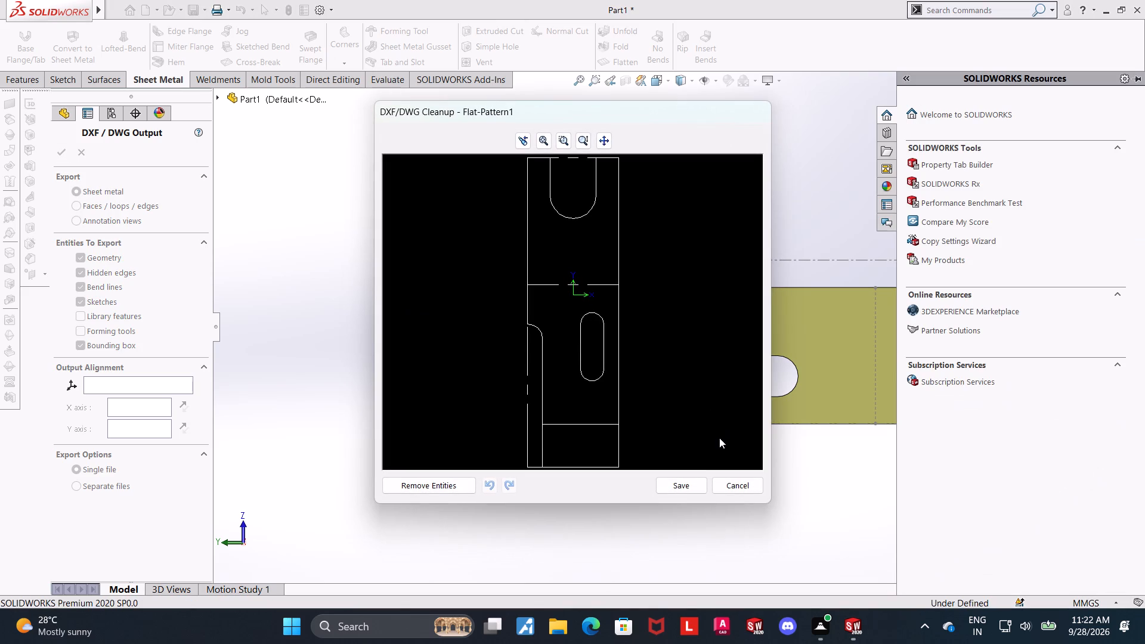
click(689, 487)
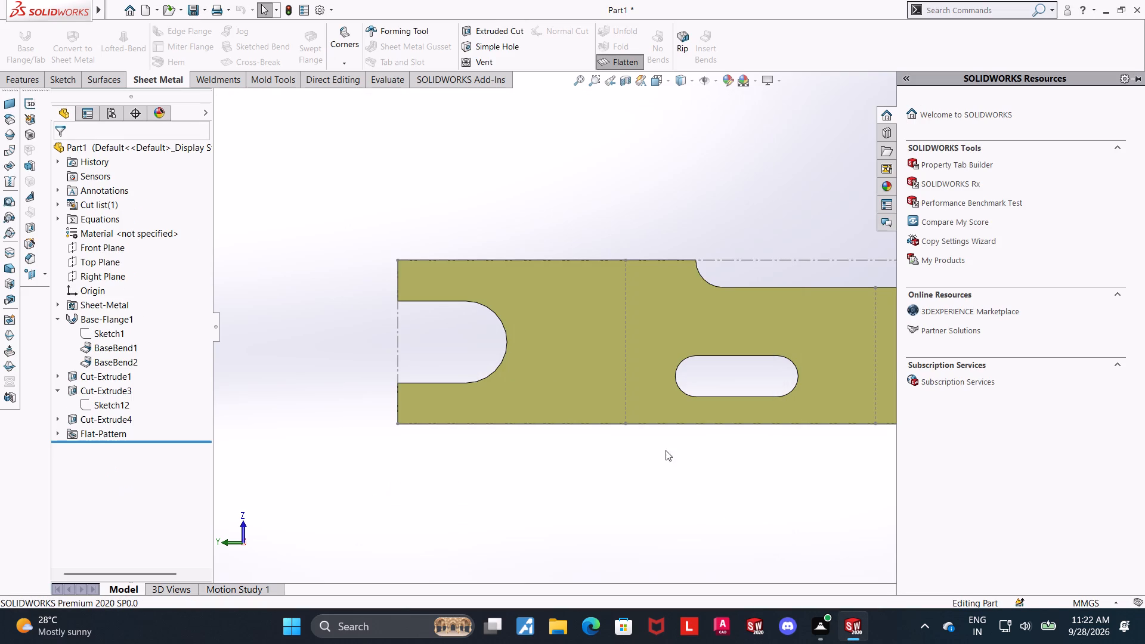
Exit the flattened state to return the bracket to its folded form.
scroll(700, 448, up, 2)
scroll(917, 358, up, 2)
scroll(828, 360, down, 2)
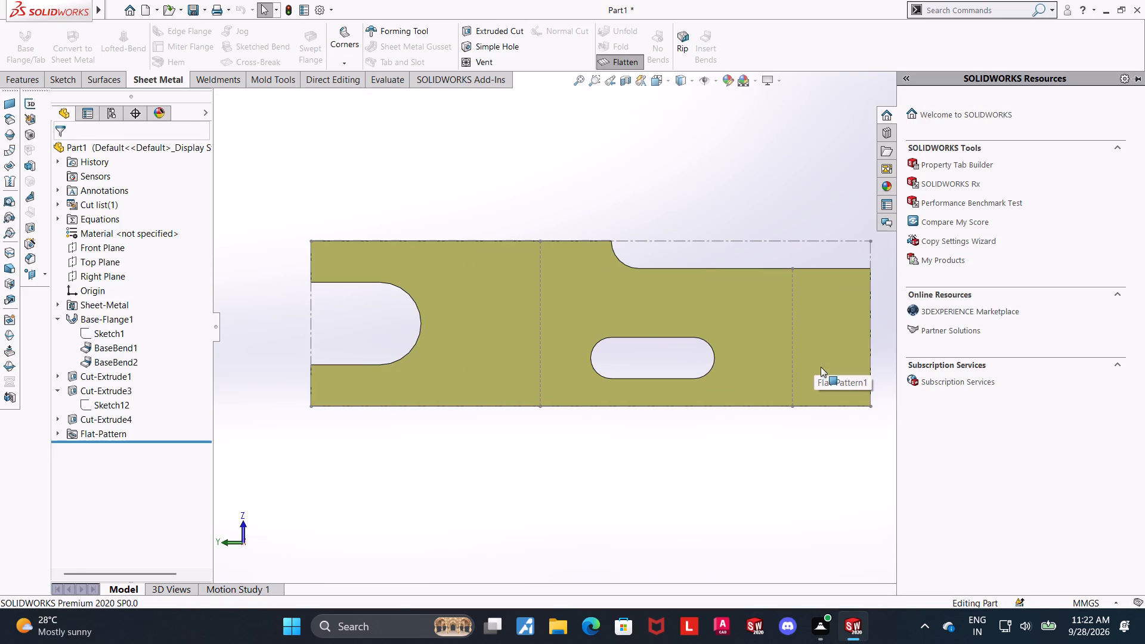
scroll(844, 379, up, 1)
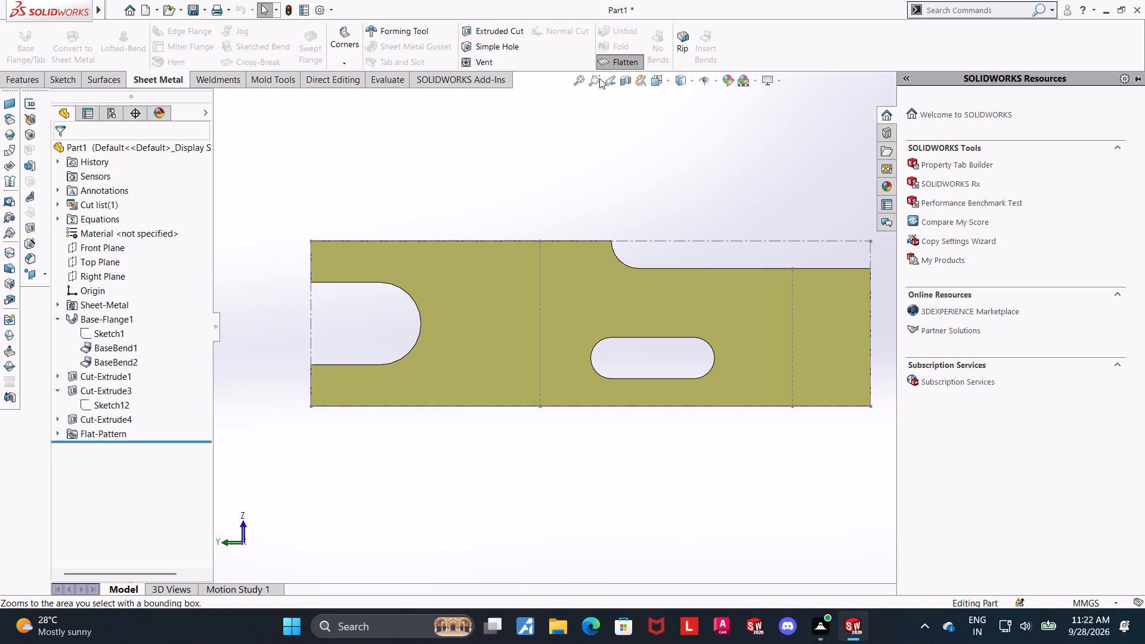
click(607, 67)
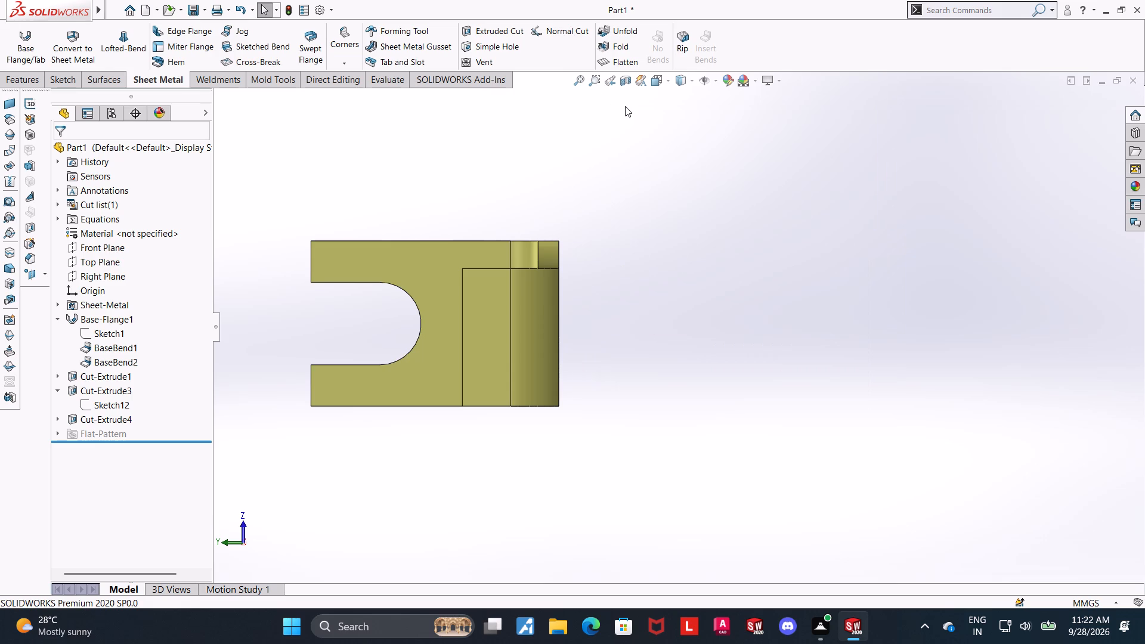
Save the folded bracket as a SOLIDWORKS part named "slotted sheet metal anchor flange" in Downloads.
key(ctrl+7)
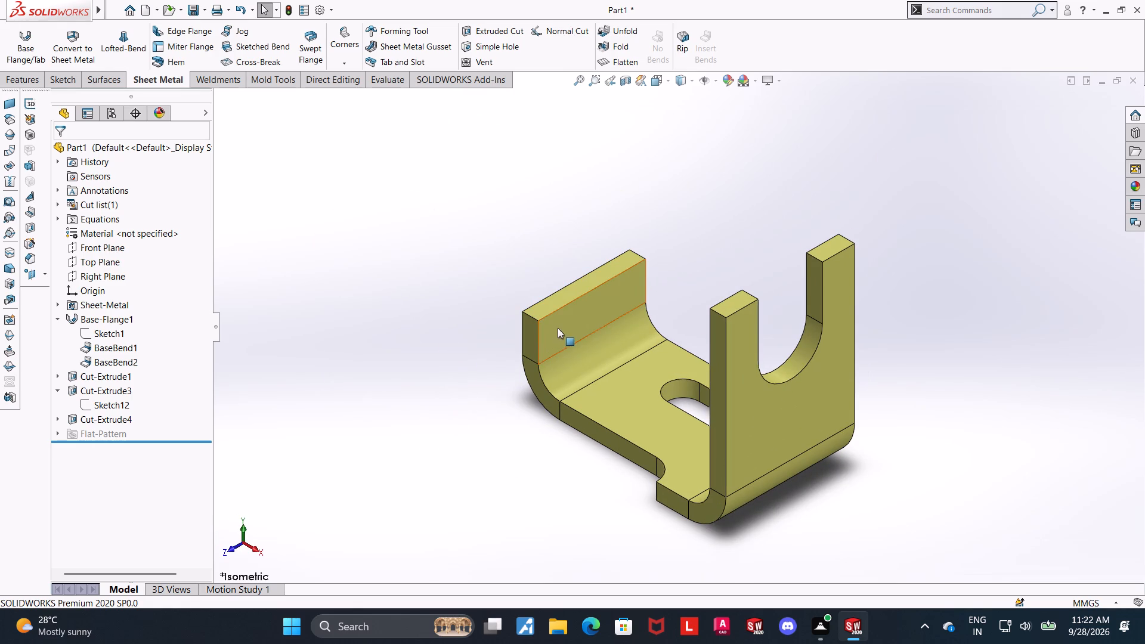
middle_drag(765, 265, 893, 431)
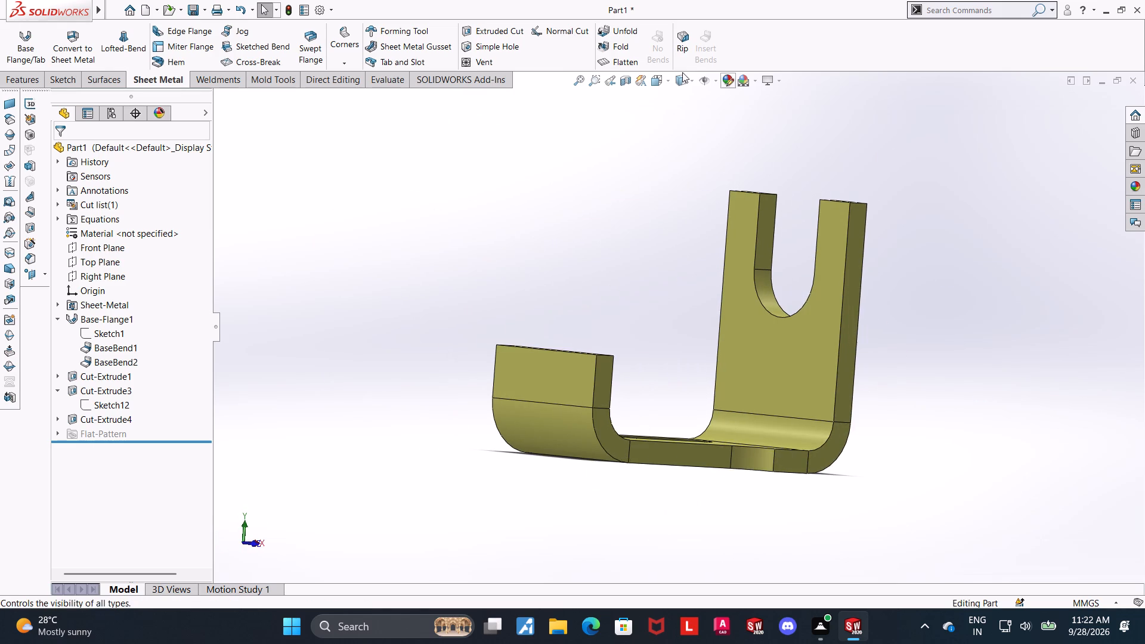
click(663, 83)
click(537, 301)
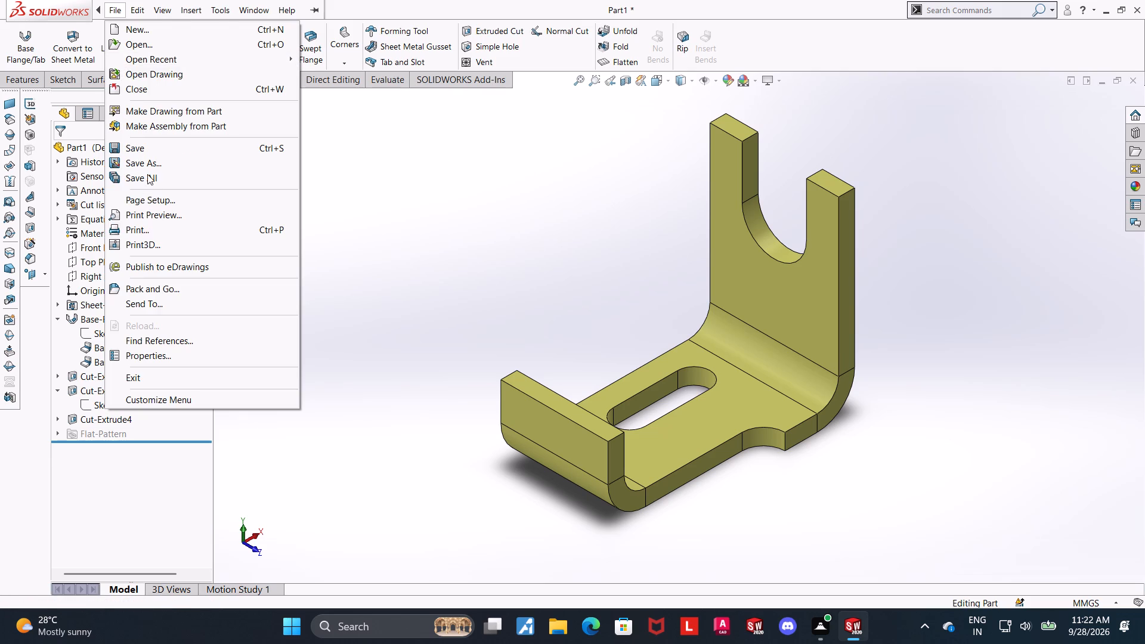
click(154, 164)
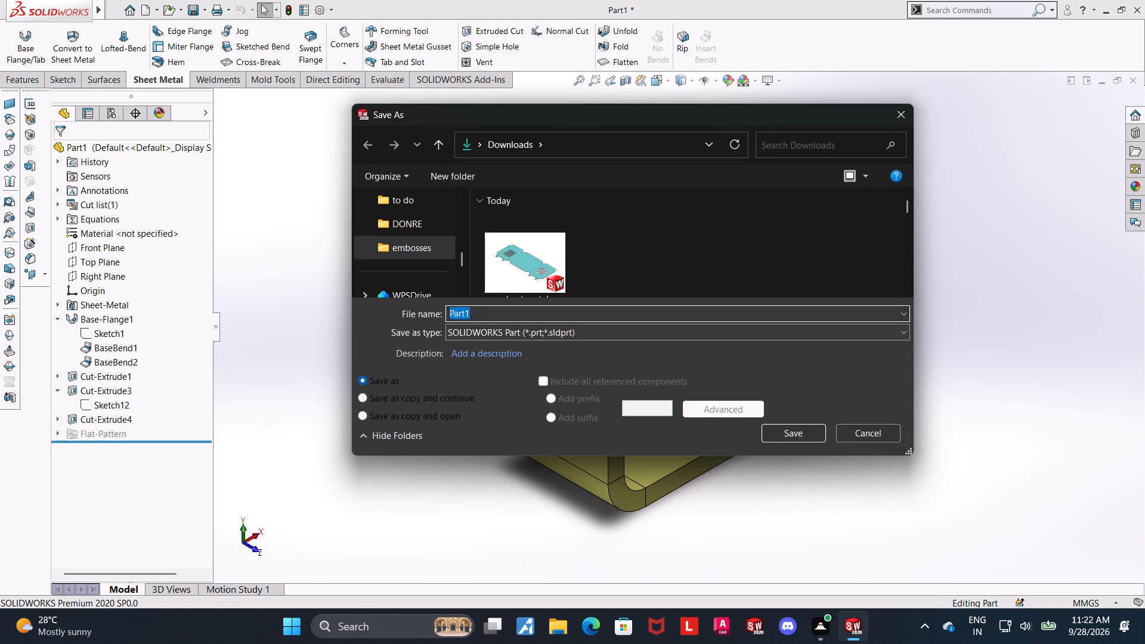
key(BackSpace)
text(slotted sheet metal anchor flange)
key(space)
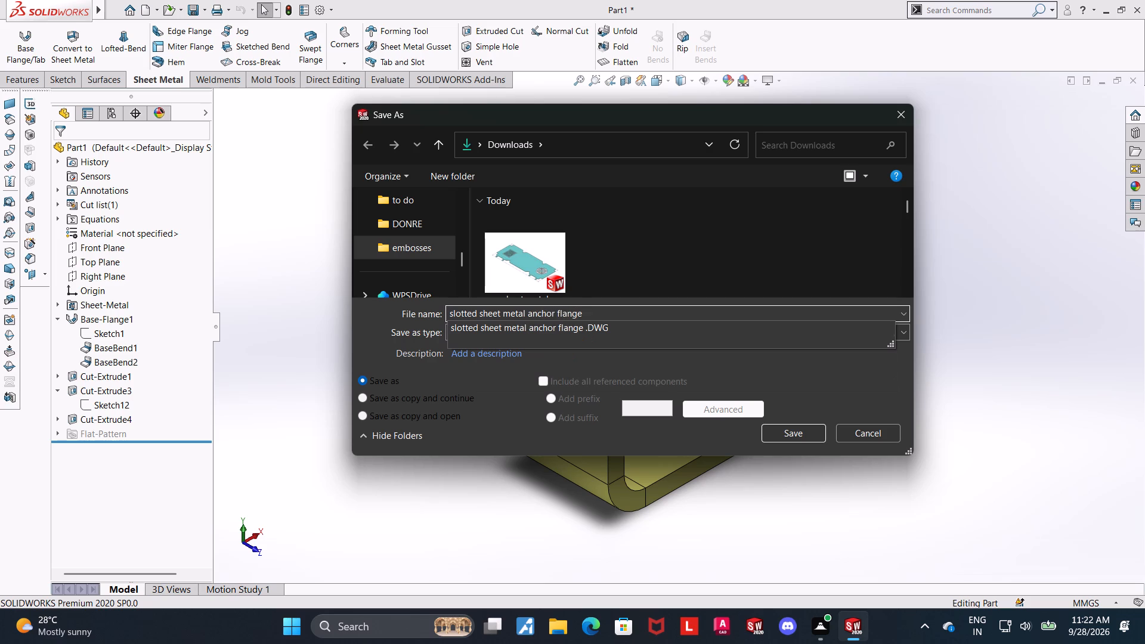
click(516, 377)
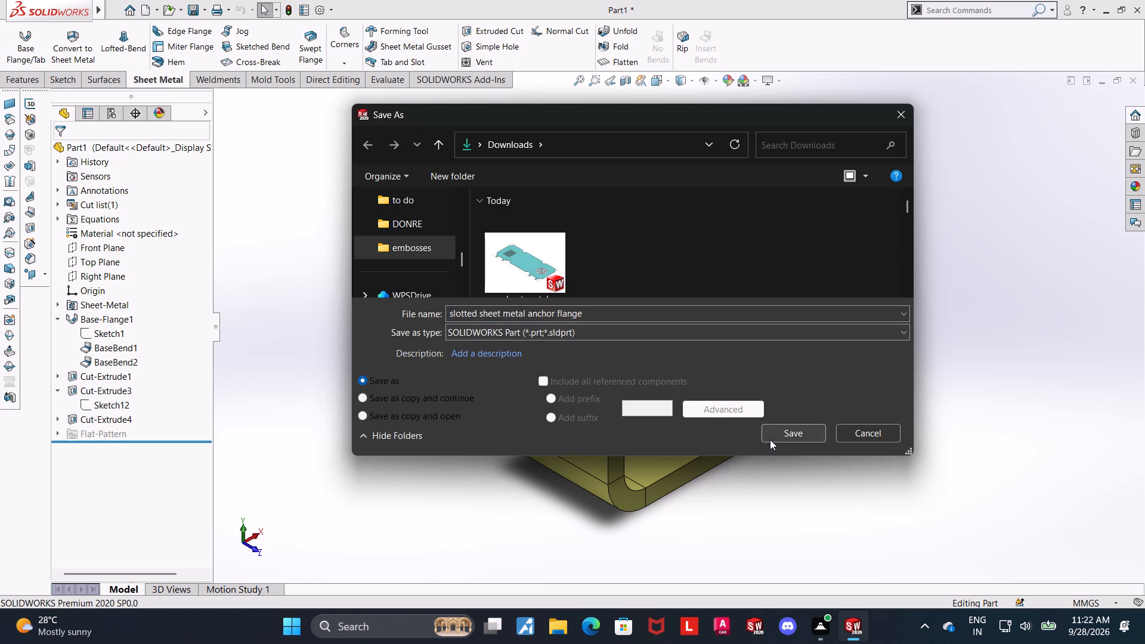
click(778, 436)
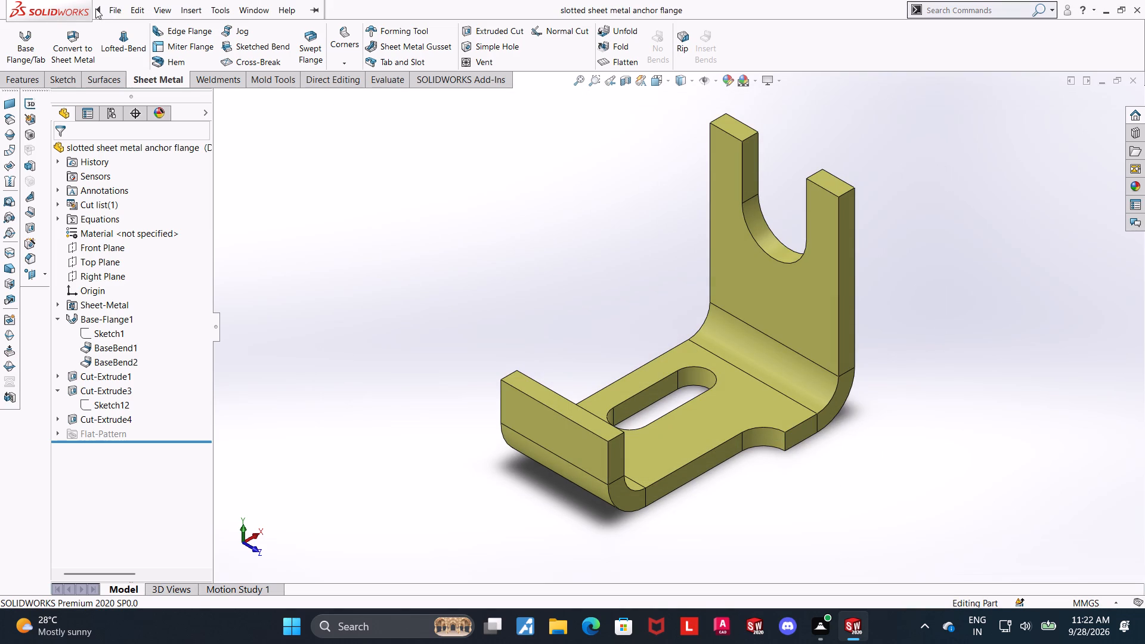
Export the folded bracket to Downloads as an Adobe PDF named "slotted sheet metal anchor flange".
click(141, 164)
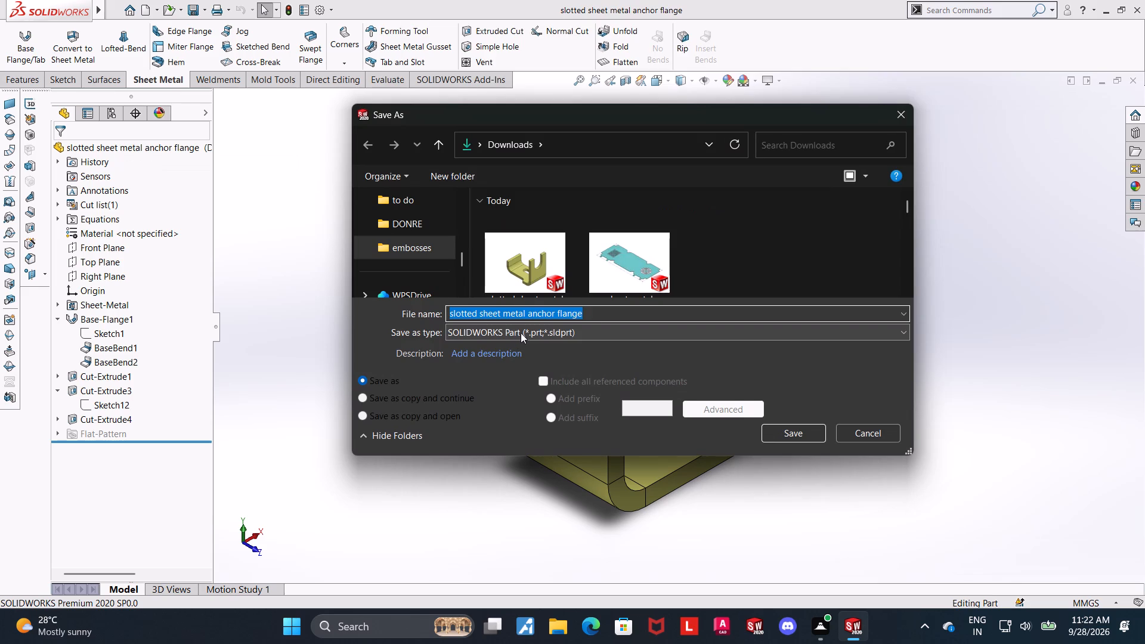
click(521, 333)
click(596, 95)
click(798, 459)
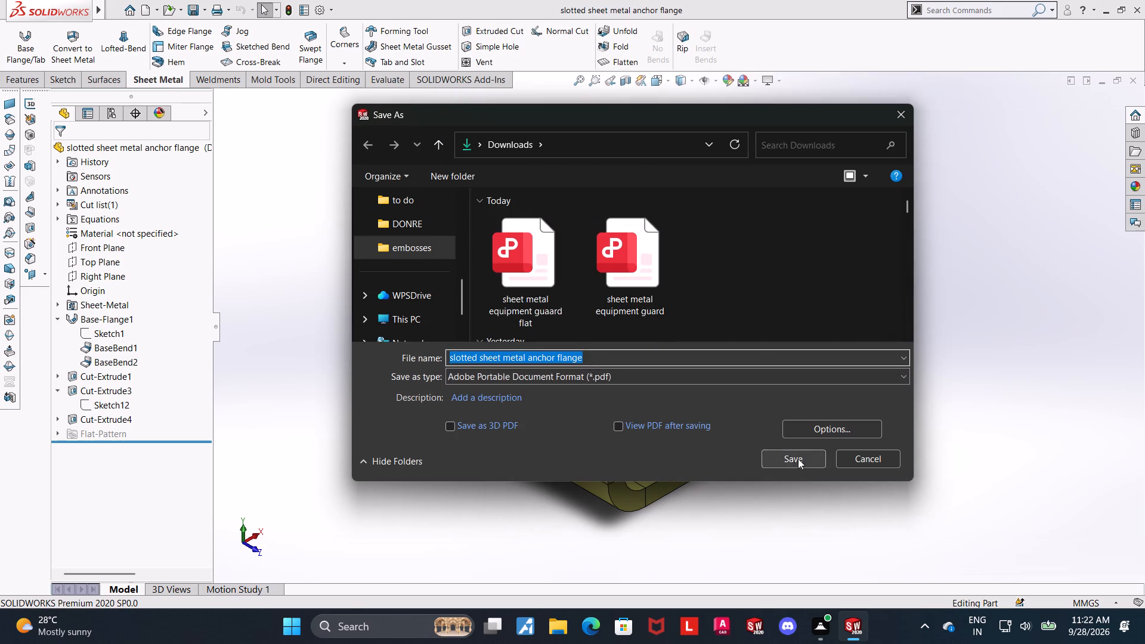
Flatten the sheet metal bracket and orient the view normal to its flat pattern.
click(635, 60)
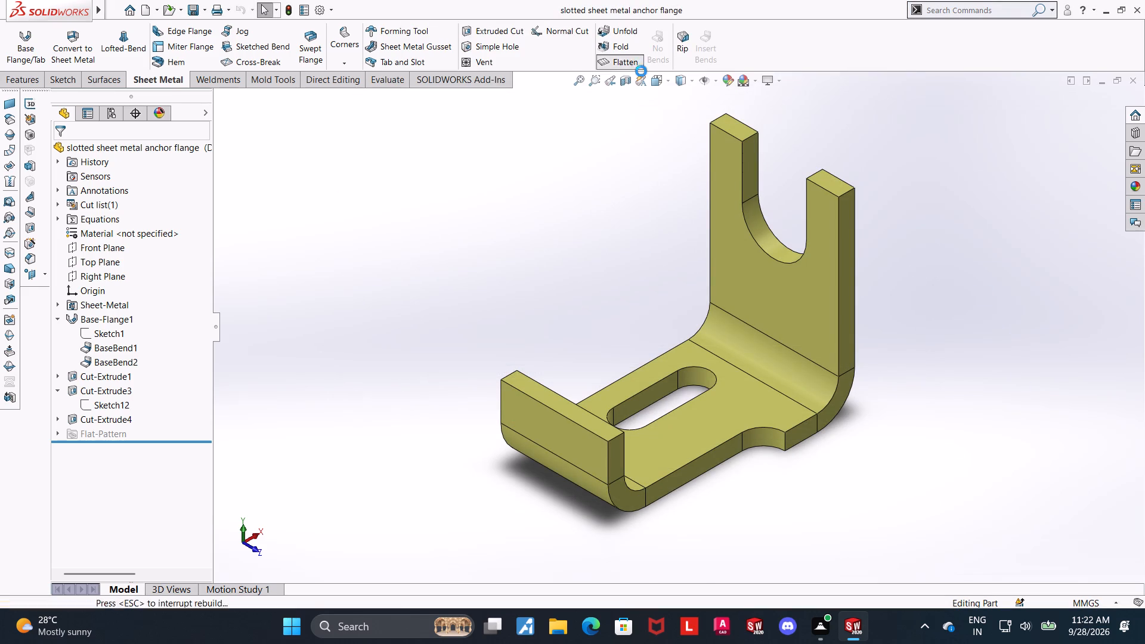
middle_drag(700, 294, 894, 485)
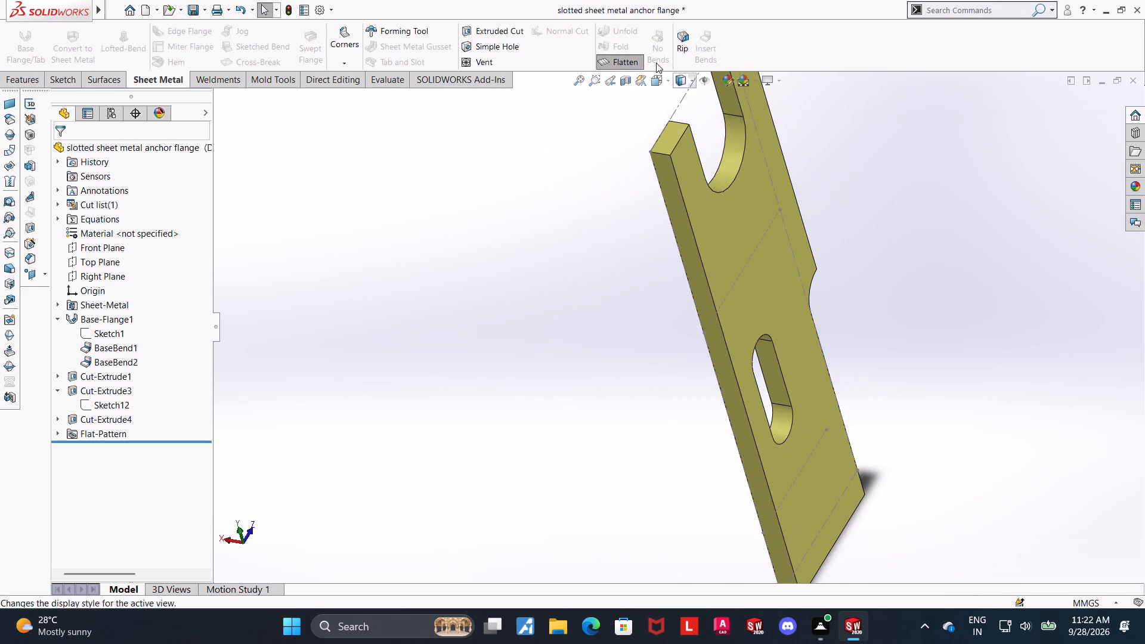
middle_drag(725, 270, 655, 491)
middle_drag(809, 331, 815, 375)
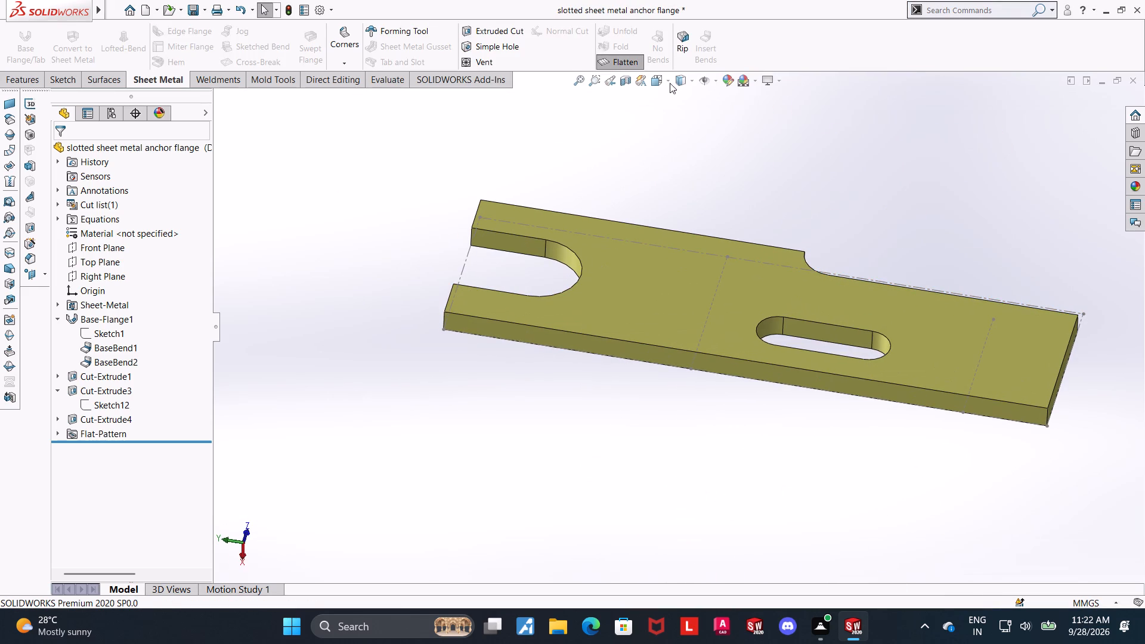
click(664, 79)
click(538, 289)
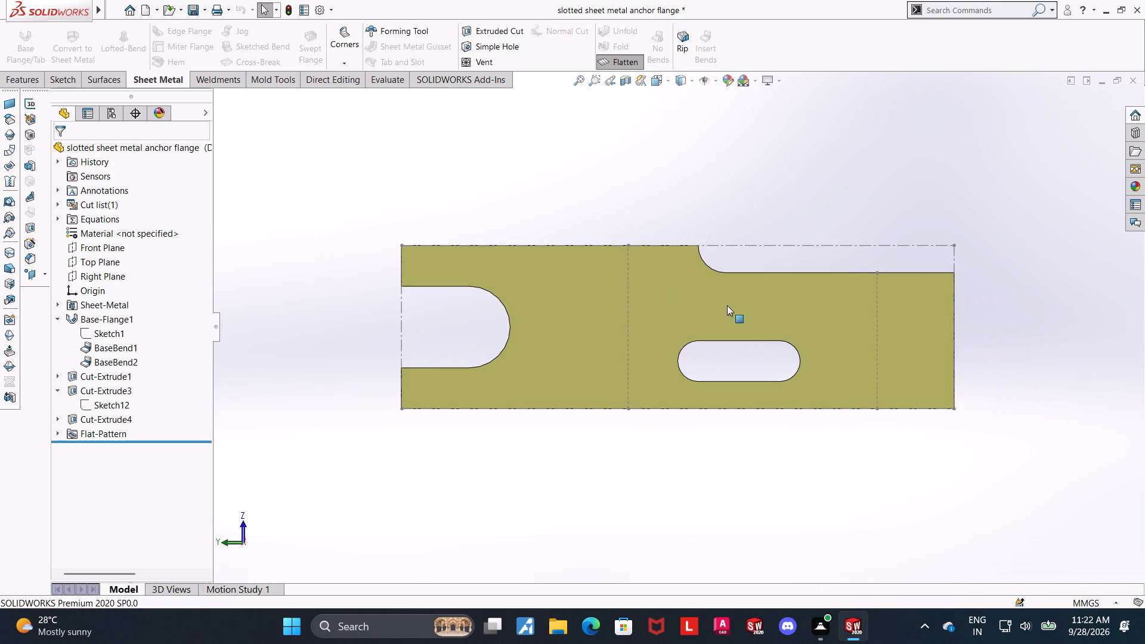
scroll(874, 361, down, 1)
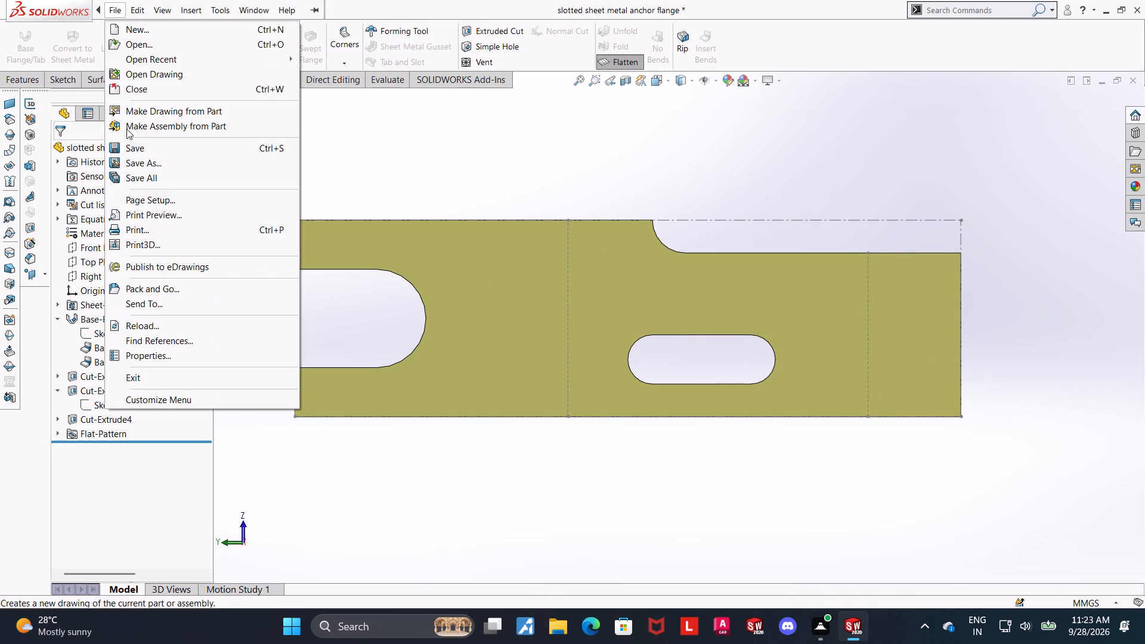
Export the flat pattern to Downloads as an Adobe PDF named "slotted sheet metal anchor flange flat".
click(156, 162)
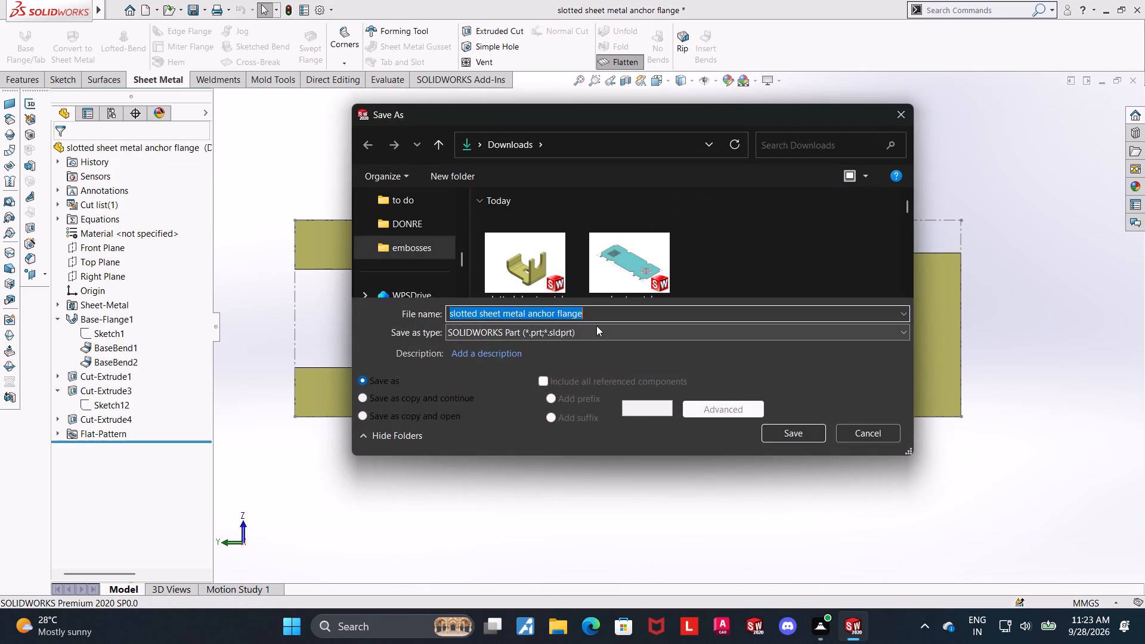
click(605, 311)
key(space)
text(flat)
click(569, 336)
click(615, 92)
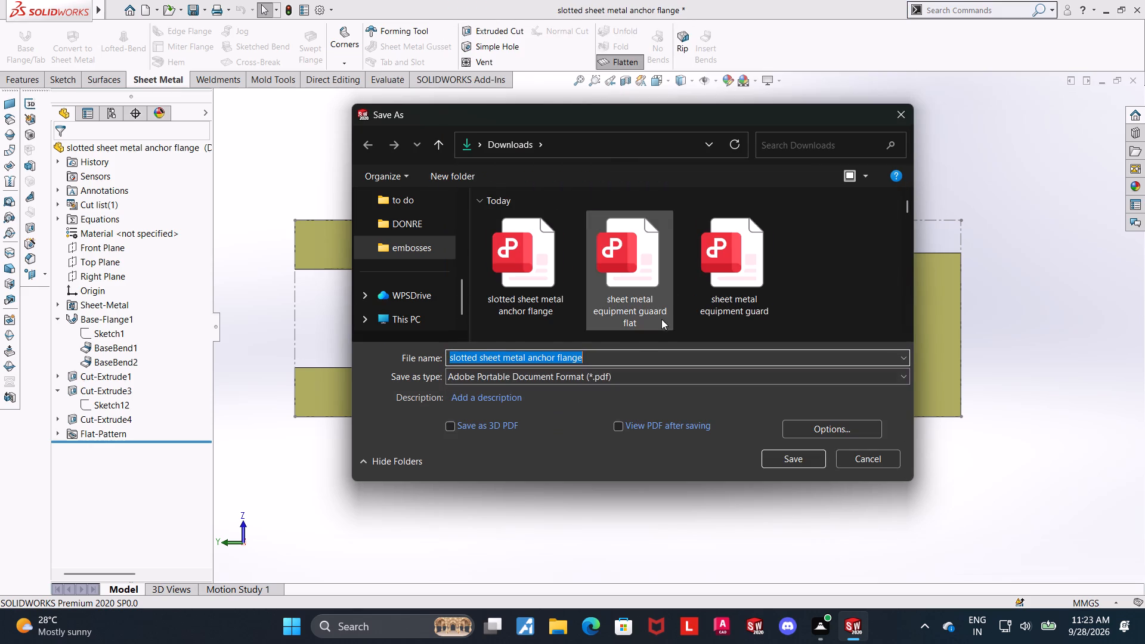
click(661, 348)
click(660, 352)
key(space)
text(flat)
click(799, 460)
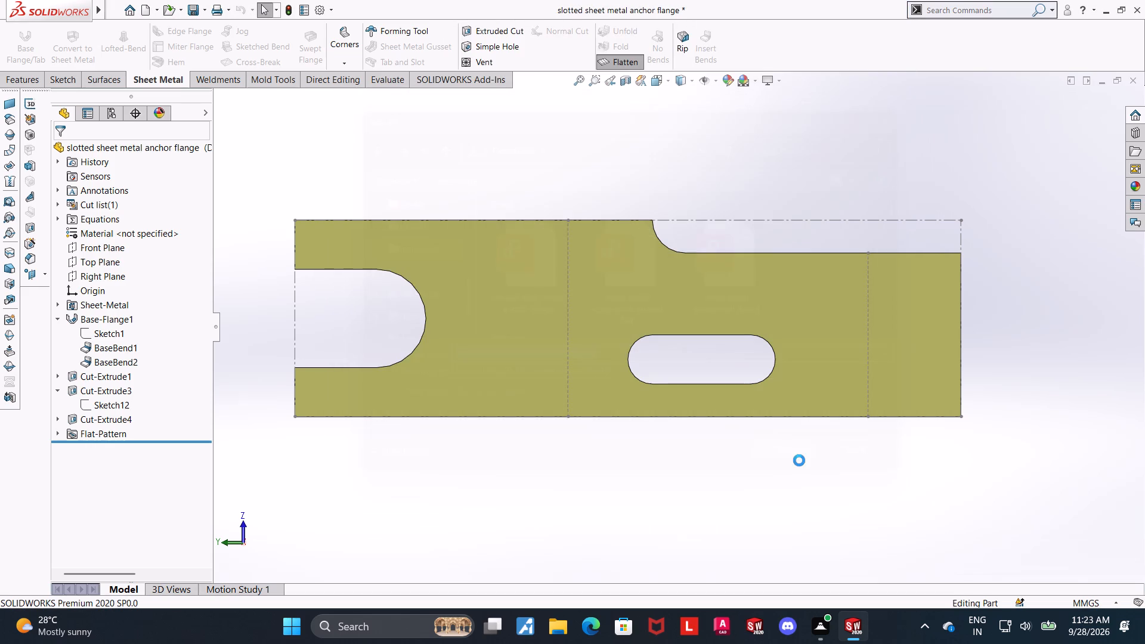